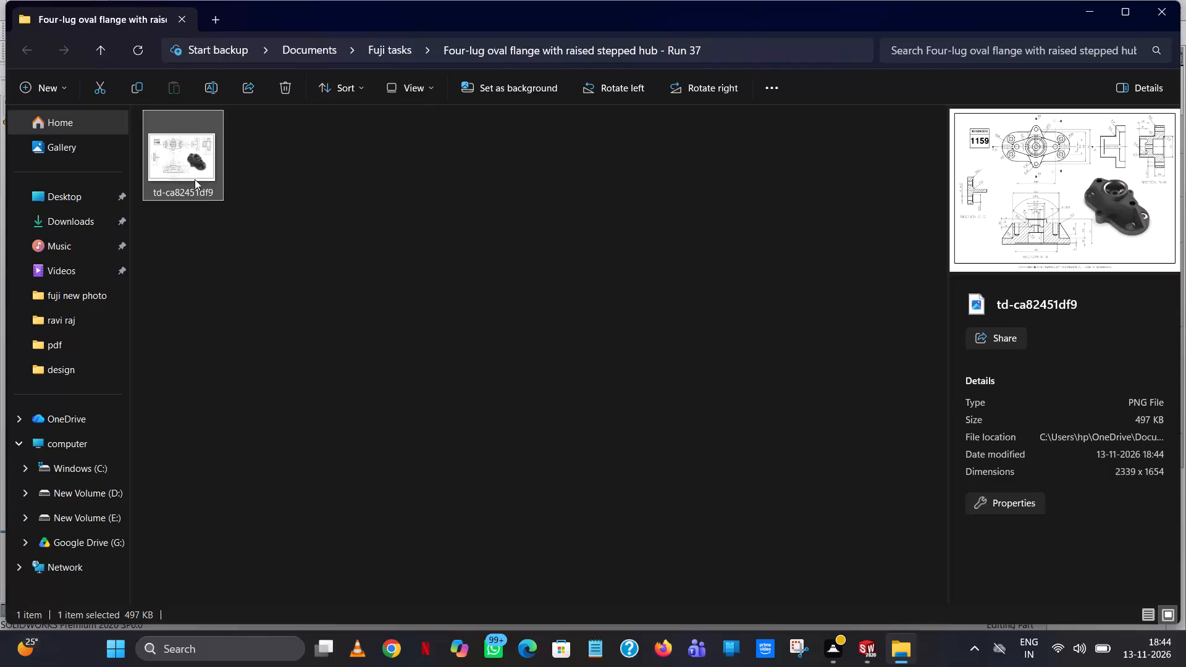
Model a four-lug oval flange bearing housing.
Cut the drawing image td-ca82451df9 from the "Four-lug oval flange with raised stepped hub - Run 37" folder.
{"action": "left_click", "coordinate": [203, 43]}
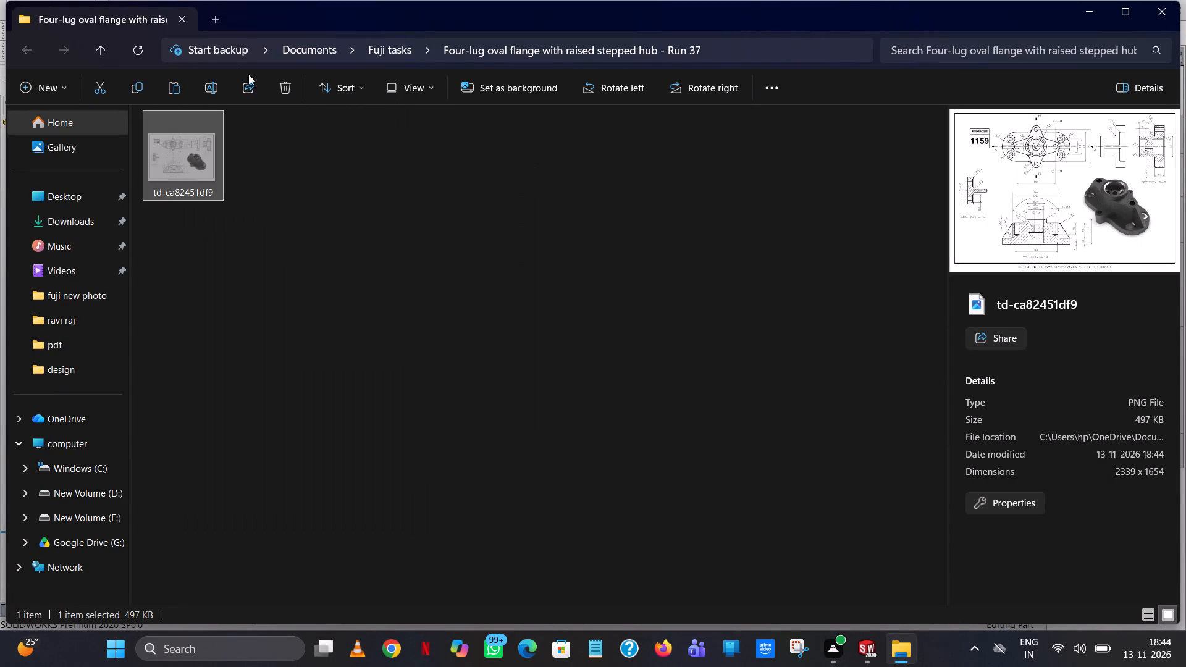
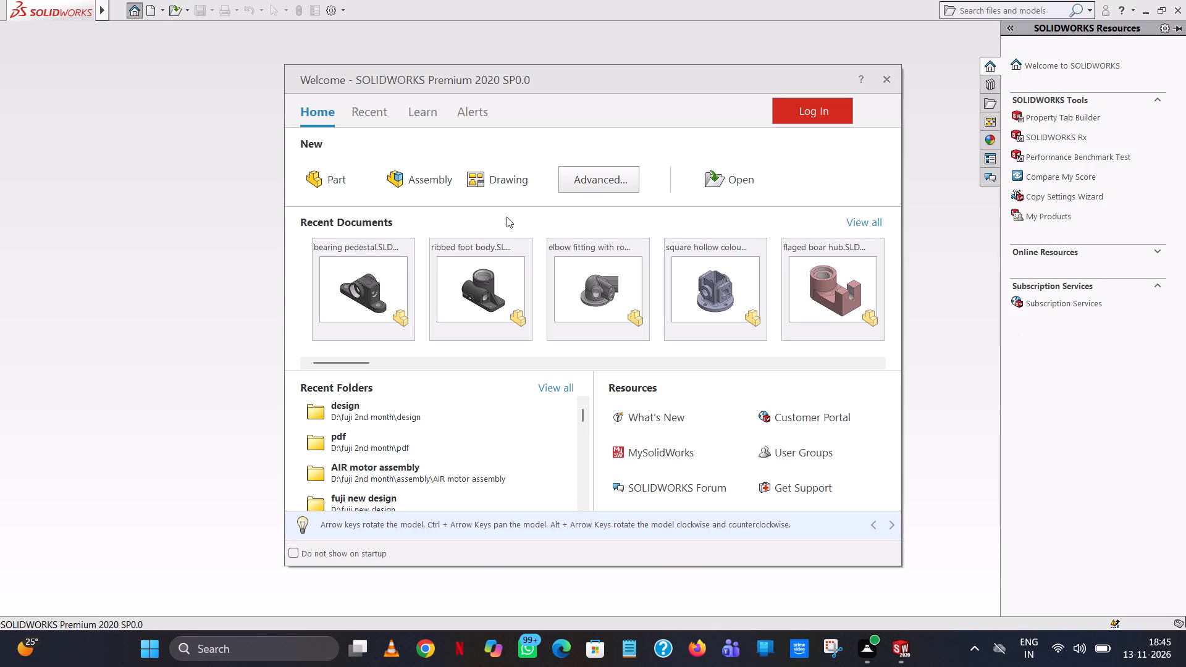
Create a new part and open a sketch on the Top Plane.
{"action": "double_click", "coordinate": [348, 180]}
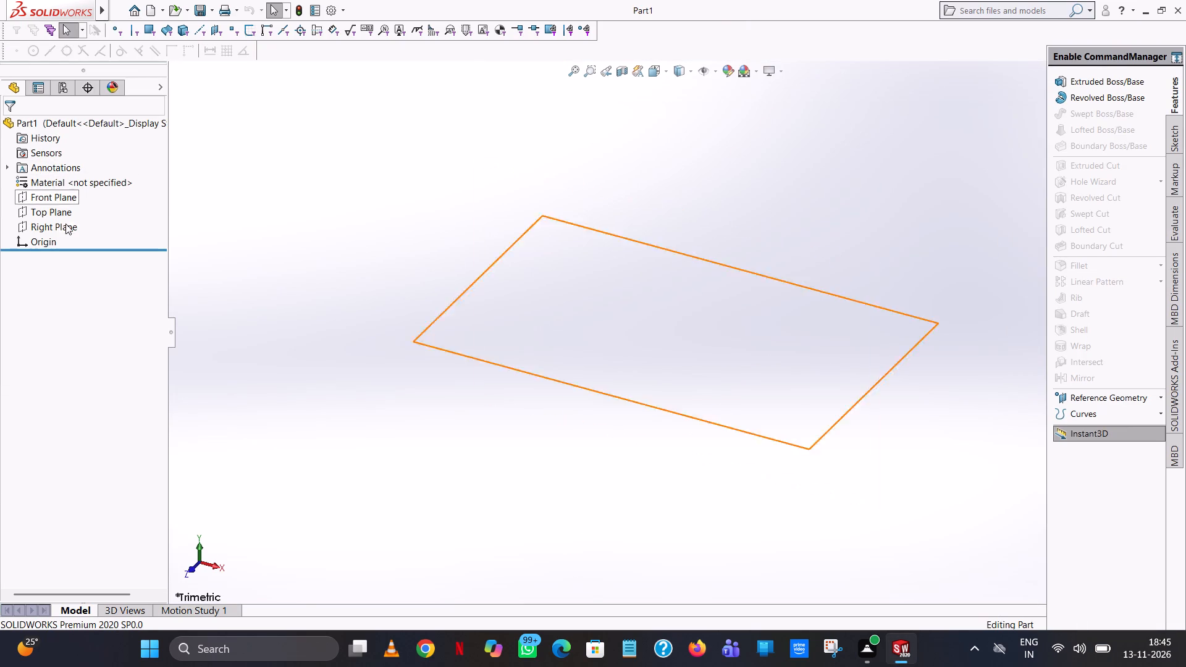
{"action": "left_click", "coordinate": [63, 206]}
{"action": "left_click", "coordinate": [72, 190]}
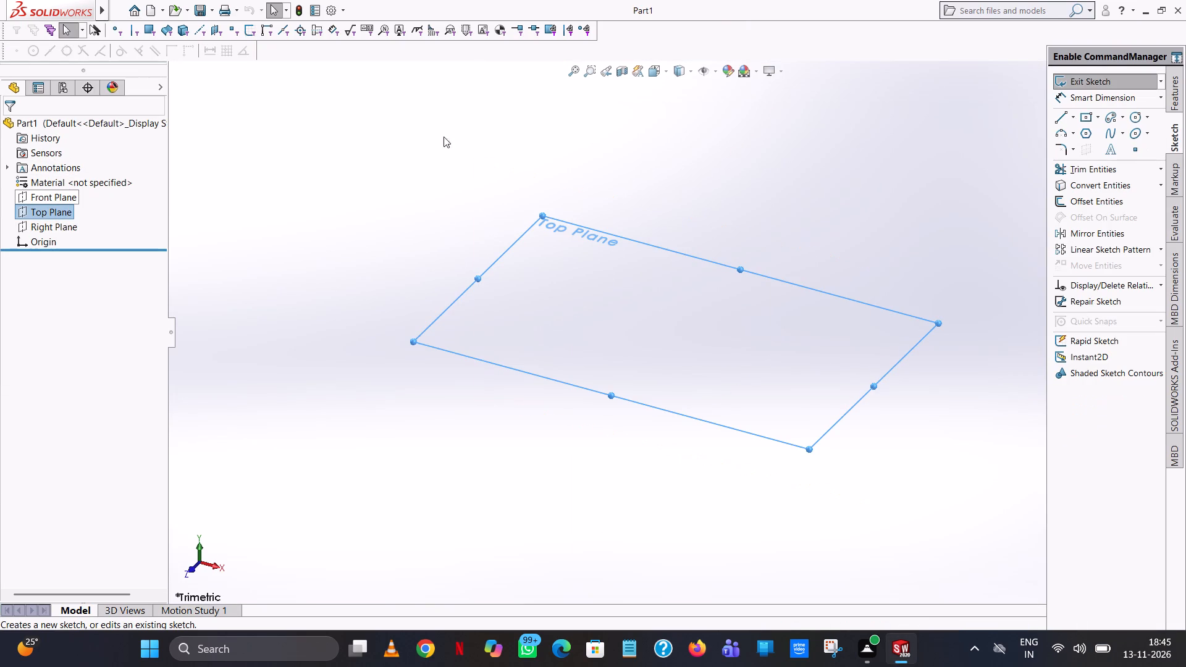
Sketch a horizontal line 50 mm long from the origin in the positive X direction.
{"action": "left_click", "coordinate": [1054, 120]}
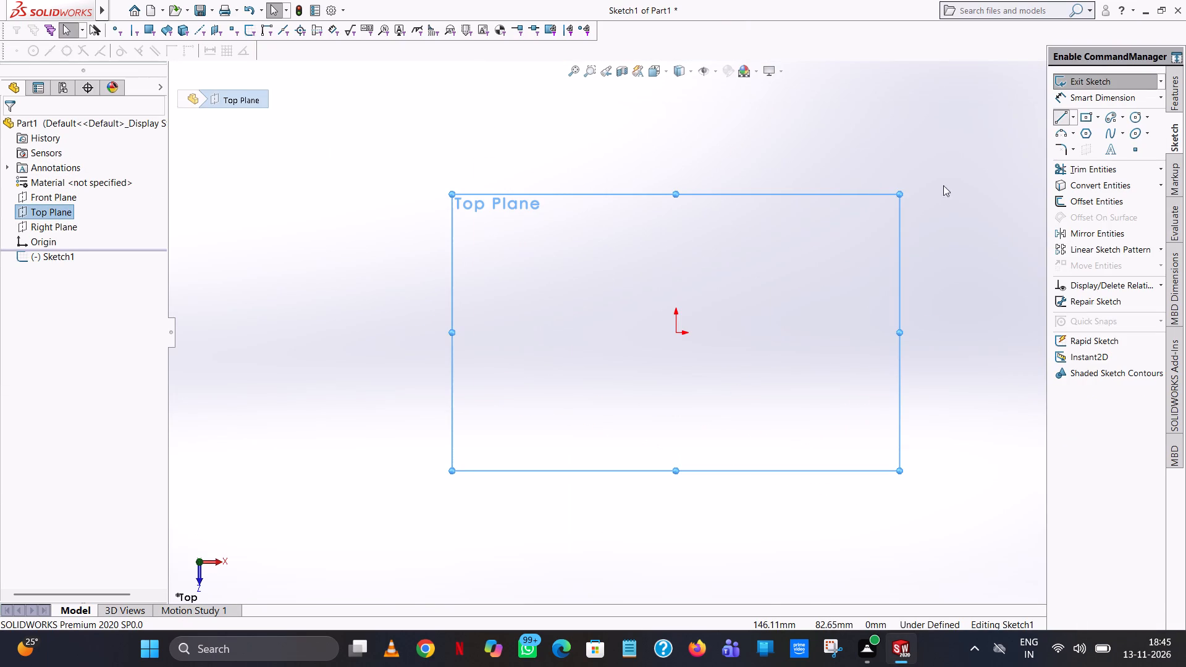
{"action": "left_click", "coordinate": [675, 334]}
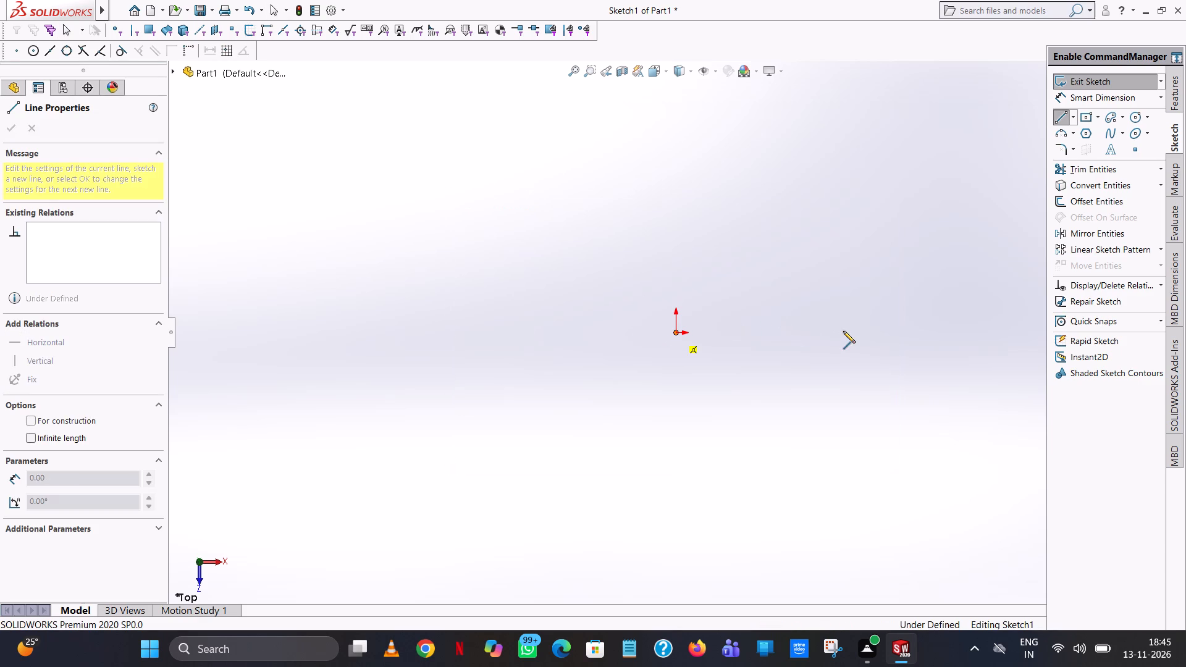
{"action": "left_click", "coordinate": [843, 331]}
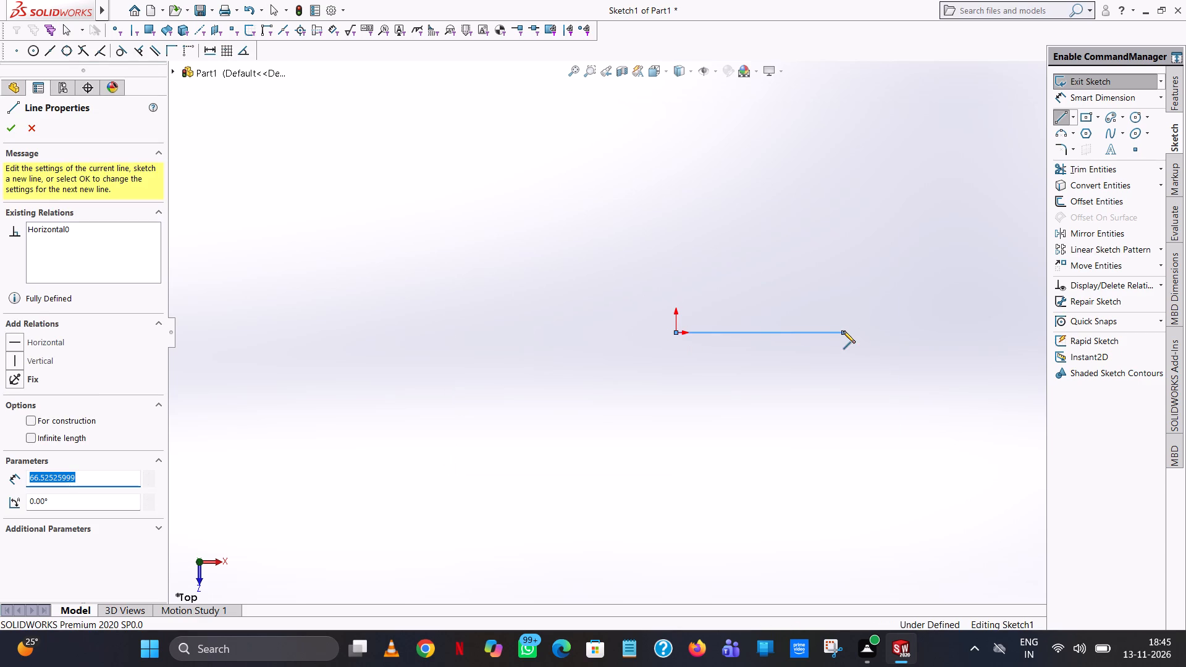
{"action": "type", "text": "50"}
{"action": "key", "text": "Return"}
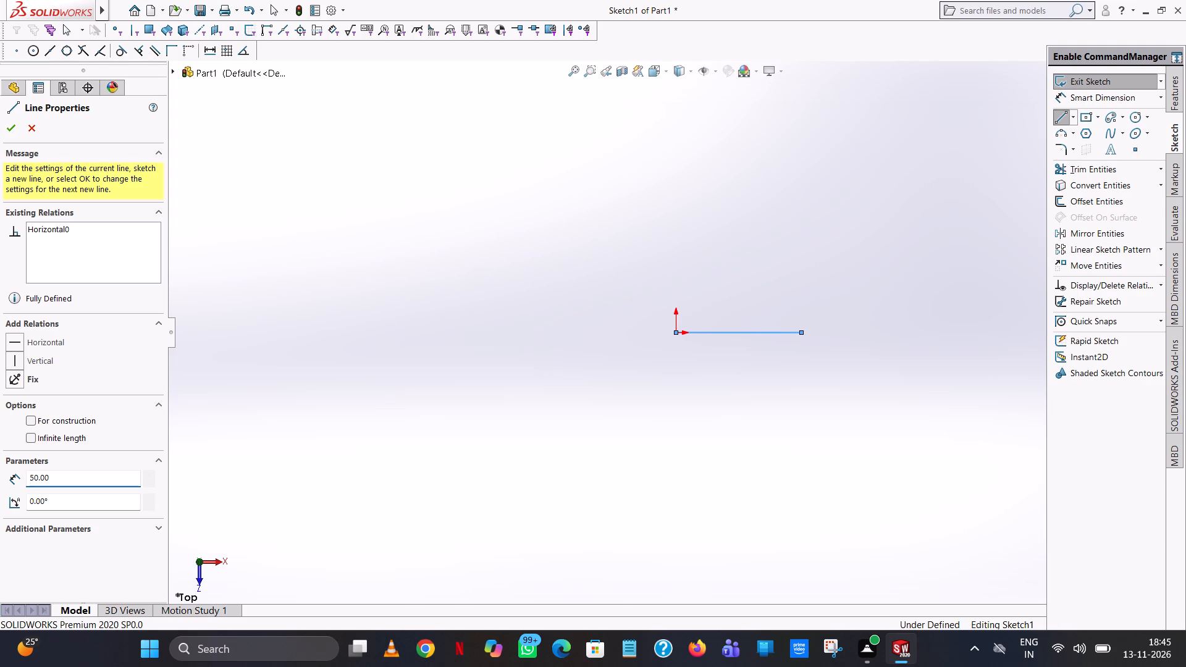
{"action": "right_click", "coordinate": [843, 331]}
{"action": "left_click", "coordinate": [897, 342]}
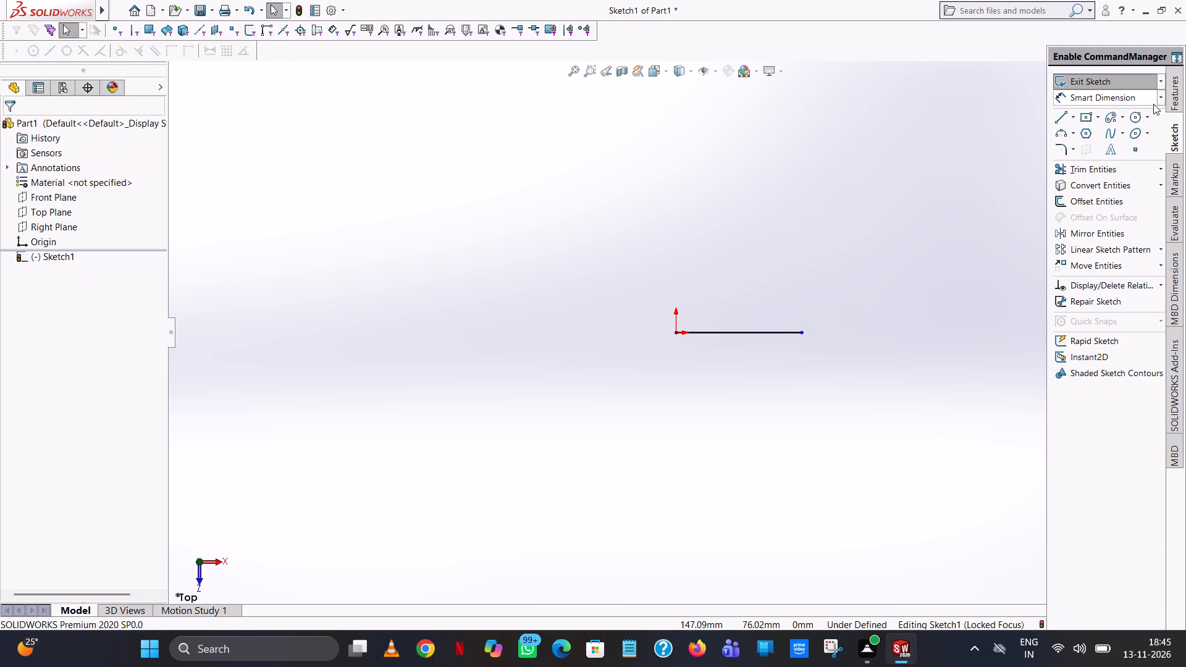
Sketch a circle of radius 37.5 mm centred on the outer end of the 50 mm line.
{"action": "left_click", "coordinate": [1138, 113]}
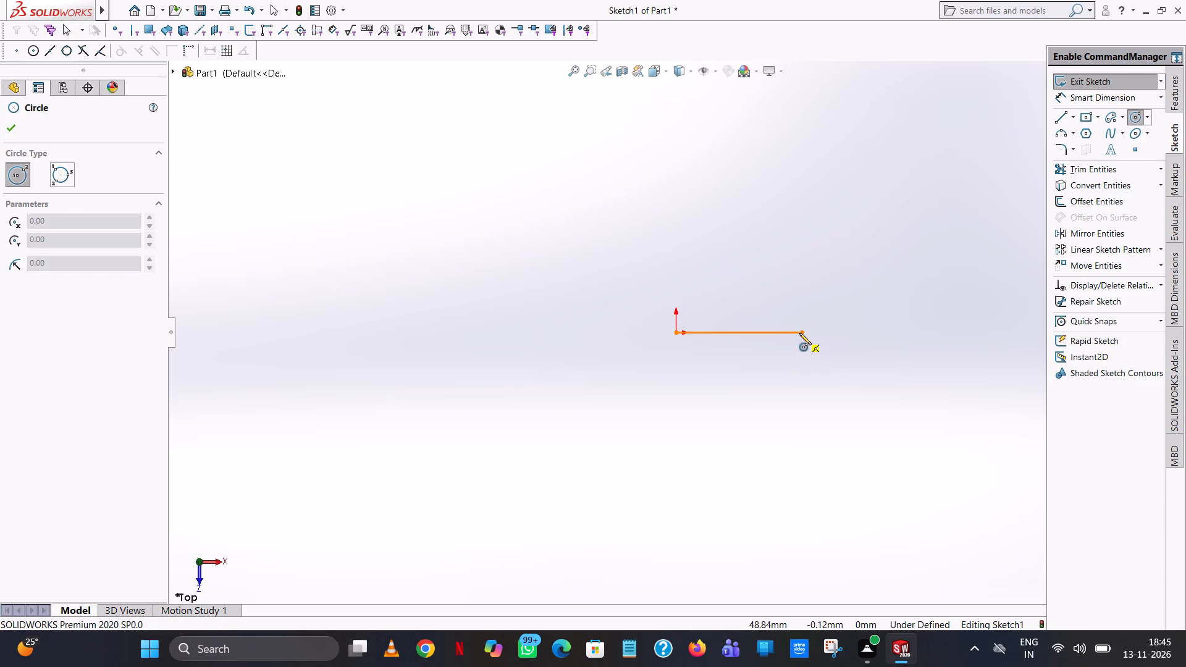
{"action": "left_click", "coordinate": [801, 334]}
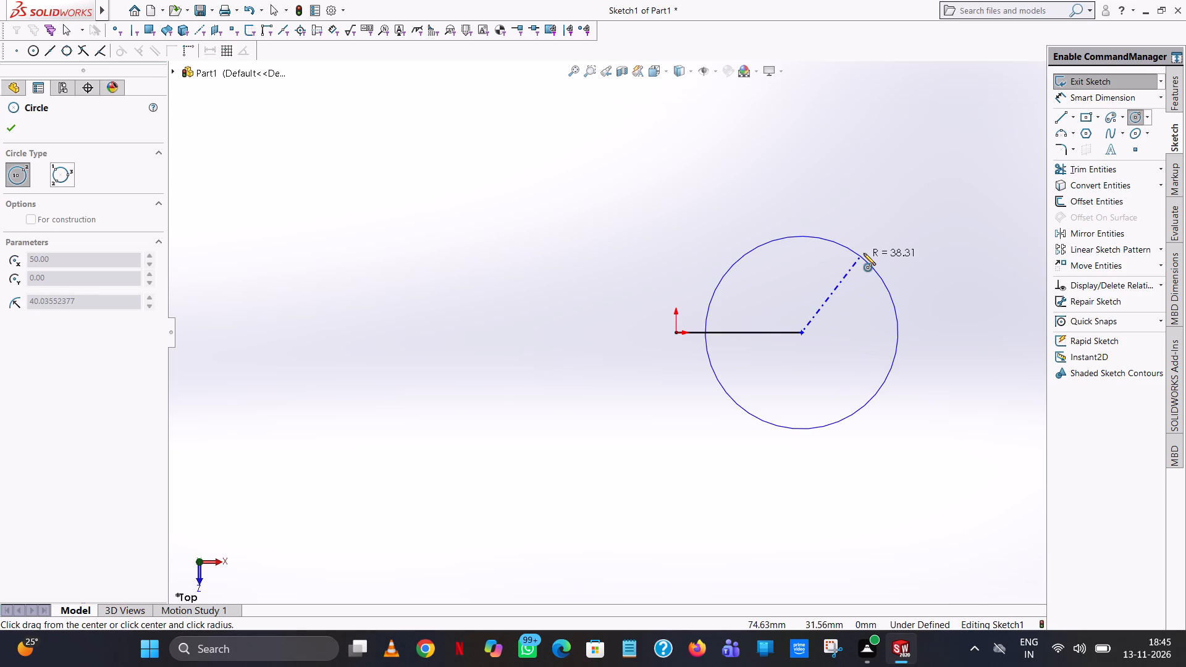
{"action": "left_click", "coordinate": [864, 253]}
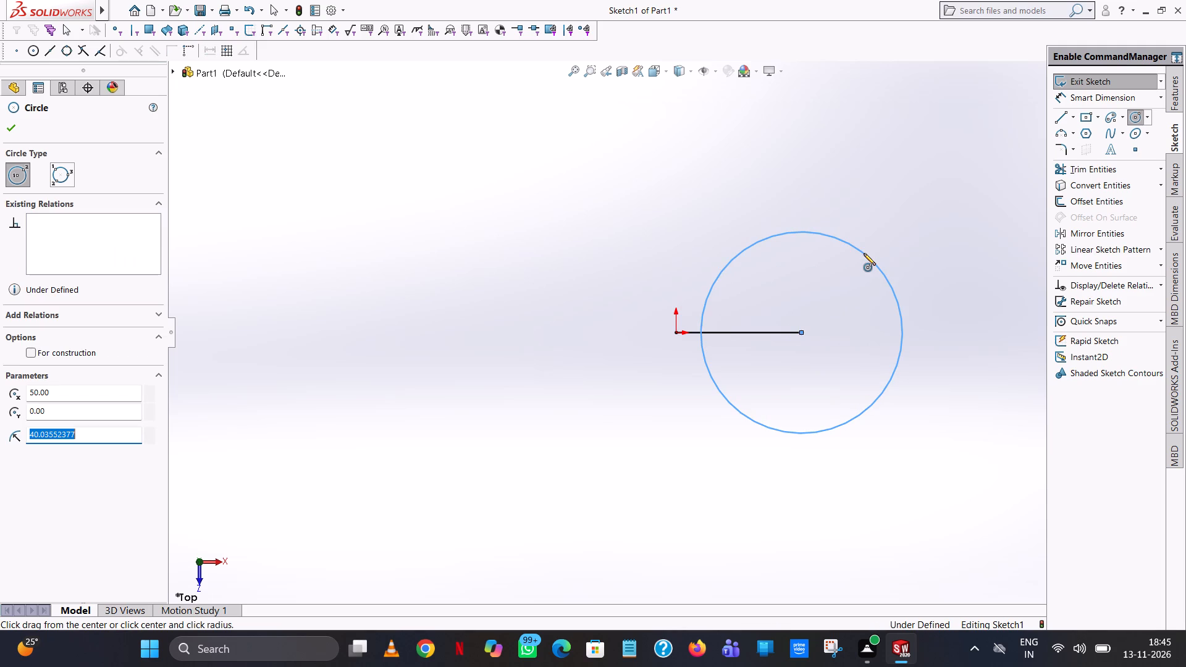
{"action": "key", "text": "7"}
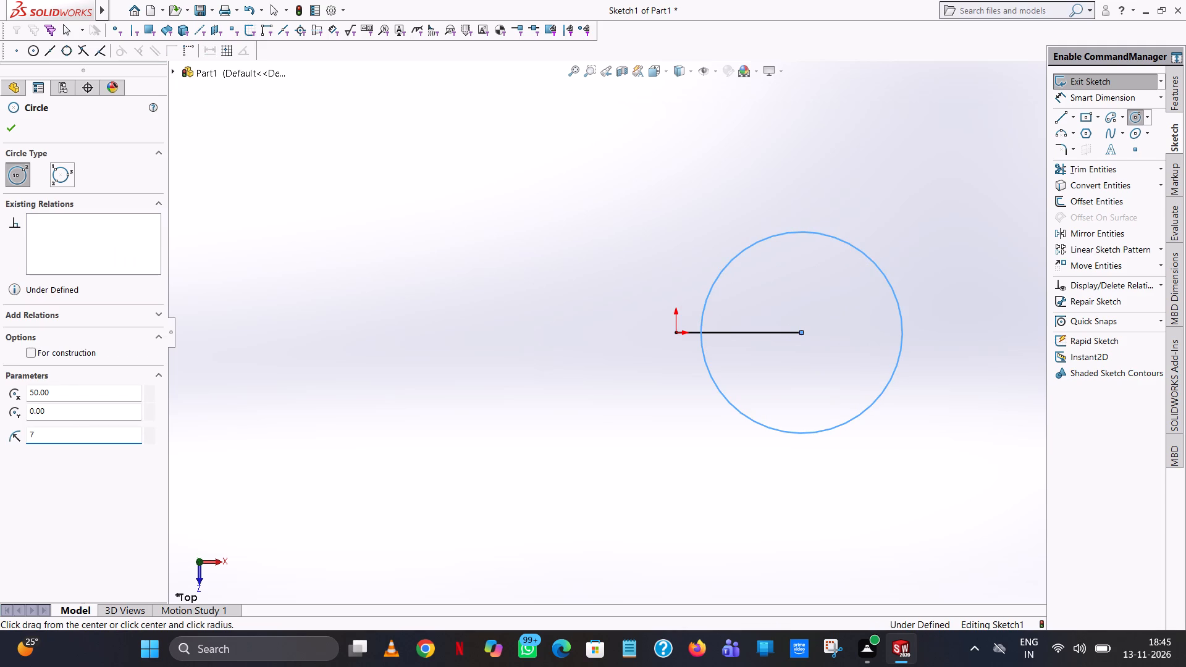
{"action": "type", "text": "5/"}
{"action": "key", "text": "2"}
{"action": "key", "text": "Return"}
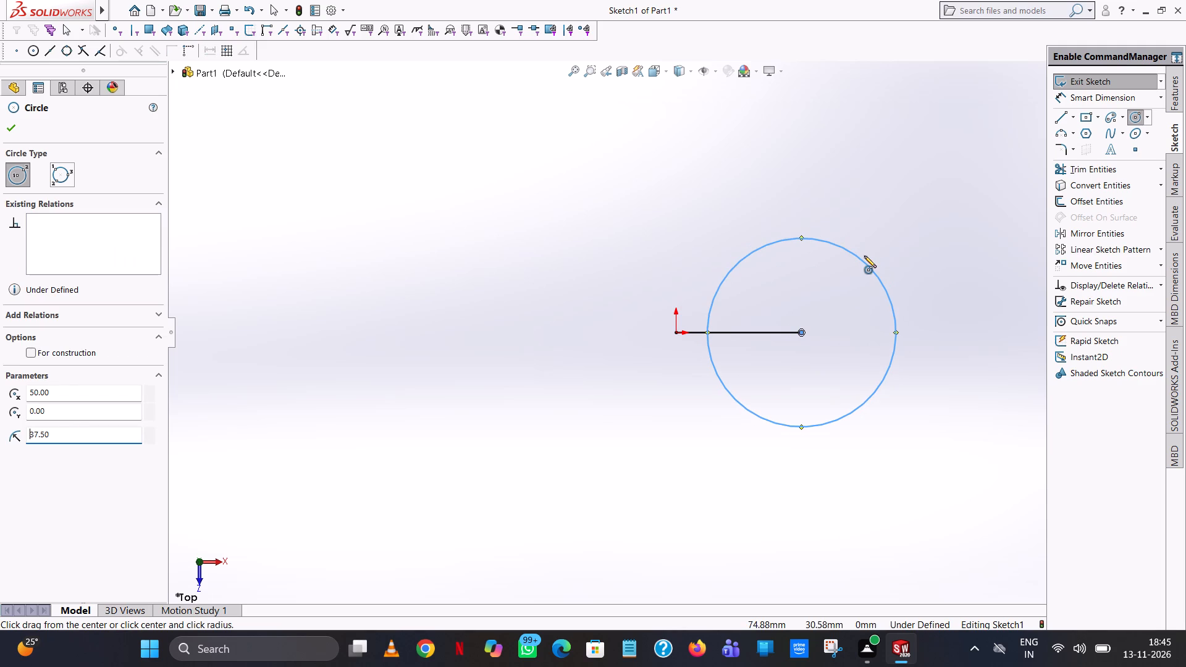
{"action": "left_click", "coordinate": [9, 132]}
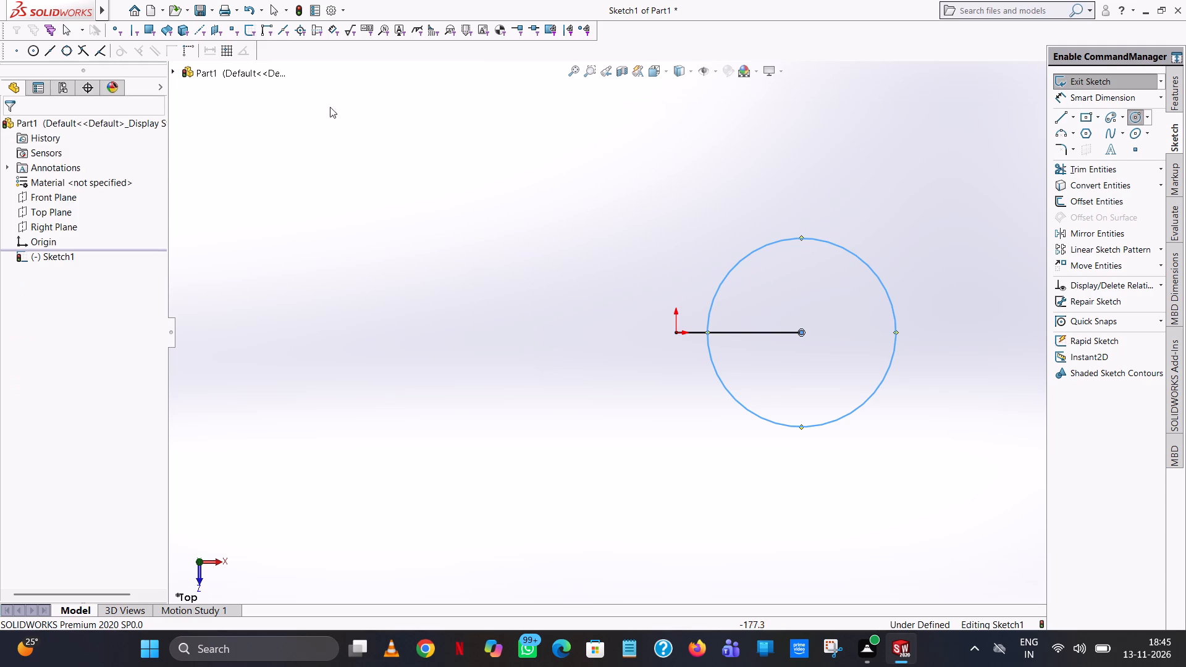
{"action": "left_click", "coordinate": [686, 132]}
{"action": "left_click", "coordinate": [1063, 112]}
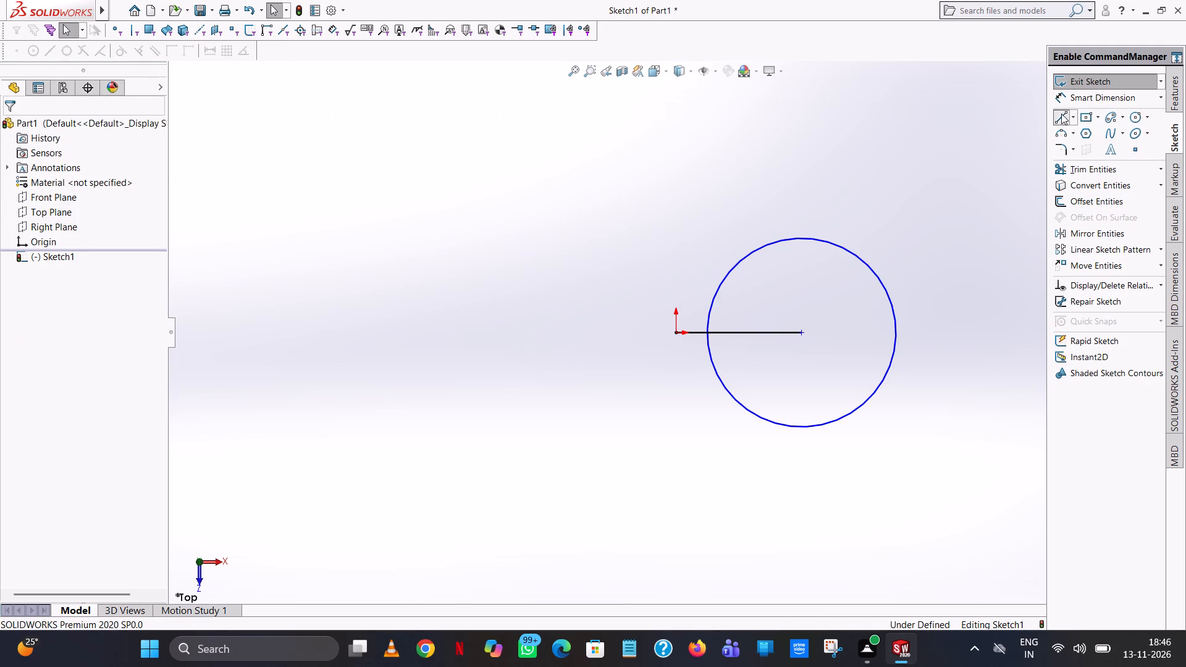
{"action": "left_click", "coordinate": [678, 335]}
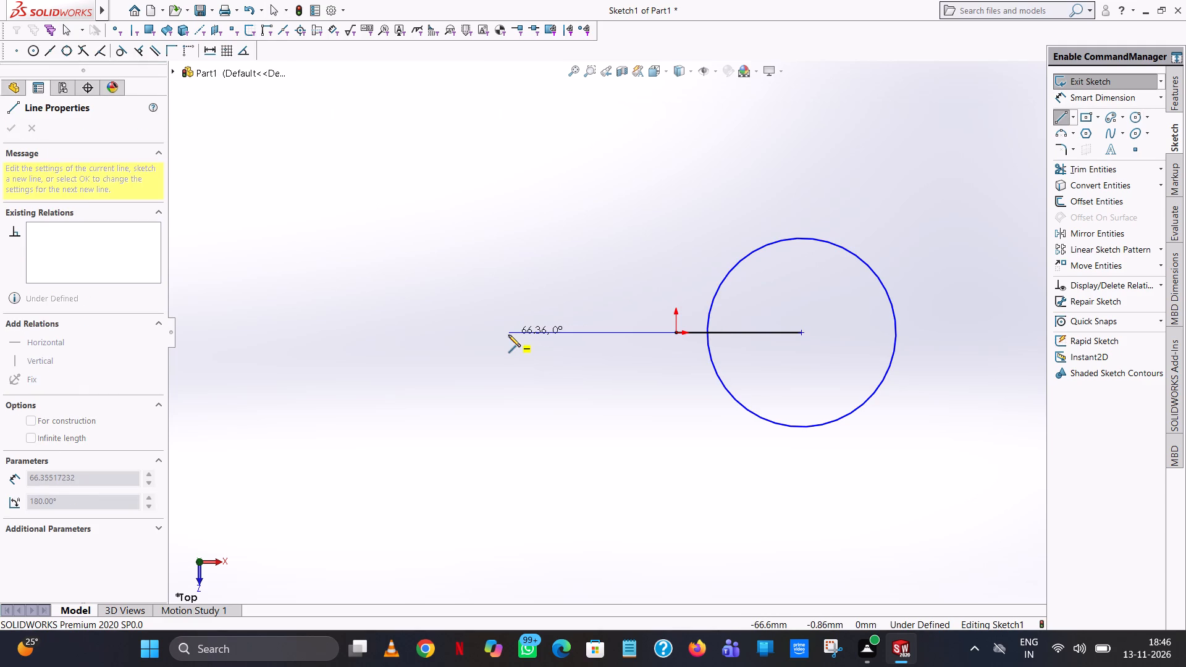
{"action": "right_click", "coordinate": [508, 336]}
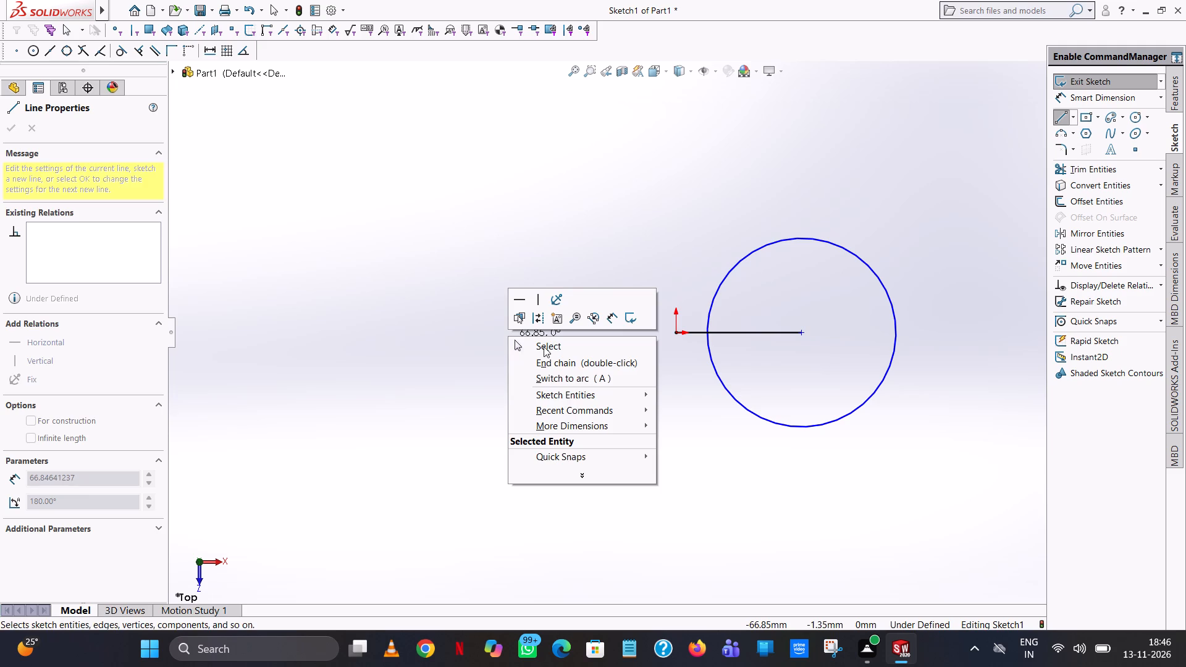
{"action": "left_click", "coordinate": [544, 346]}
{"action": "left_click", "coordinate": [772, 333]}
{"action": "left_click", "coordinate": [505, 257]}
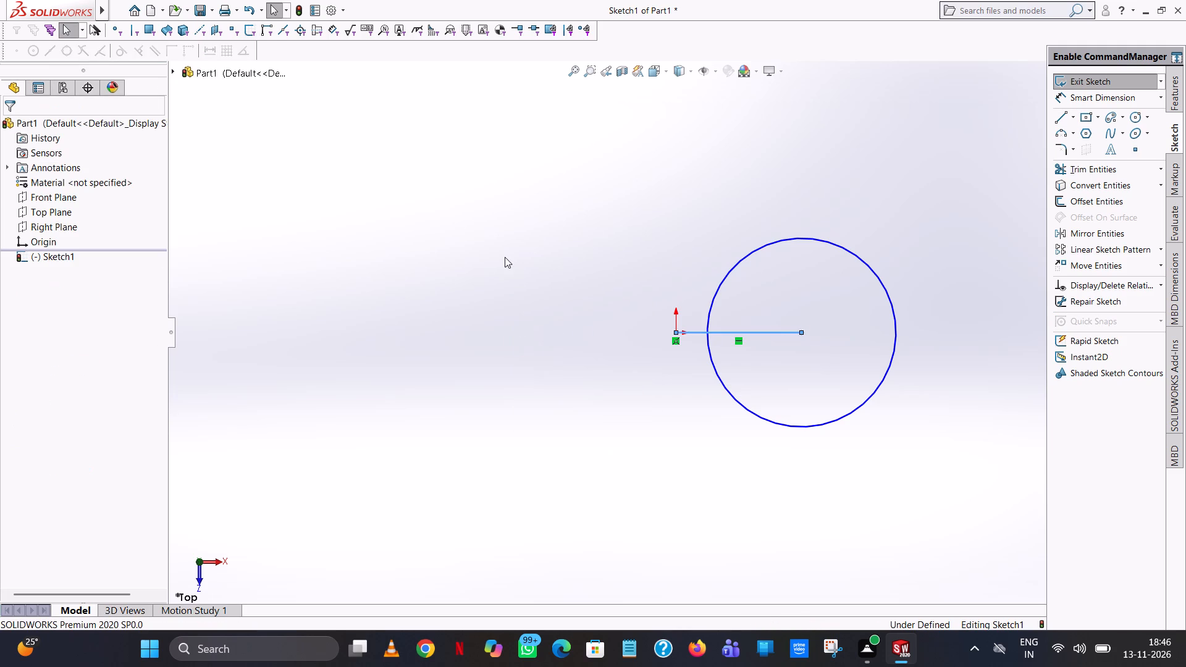
Sketch a second horizontal line 50 mm long from the origin in the negative X direction.
{"action": "left_click", "coordinate": [1056, 122]}
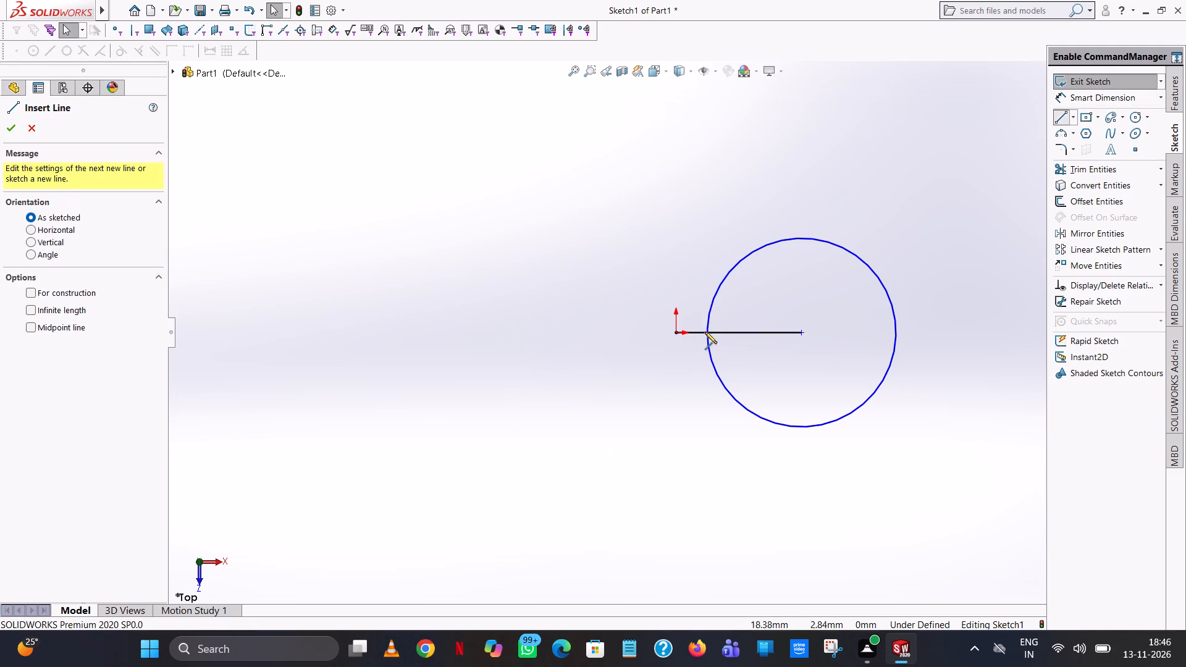
{"action": "left_click", "coordinate": [676, 334]}
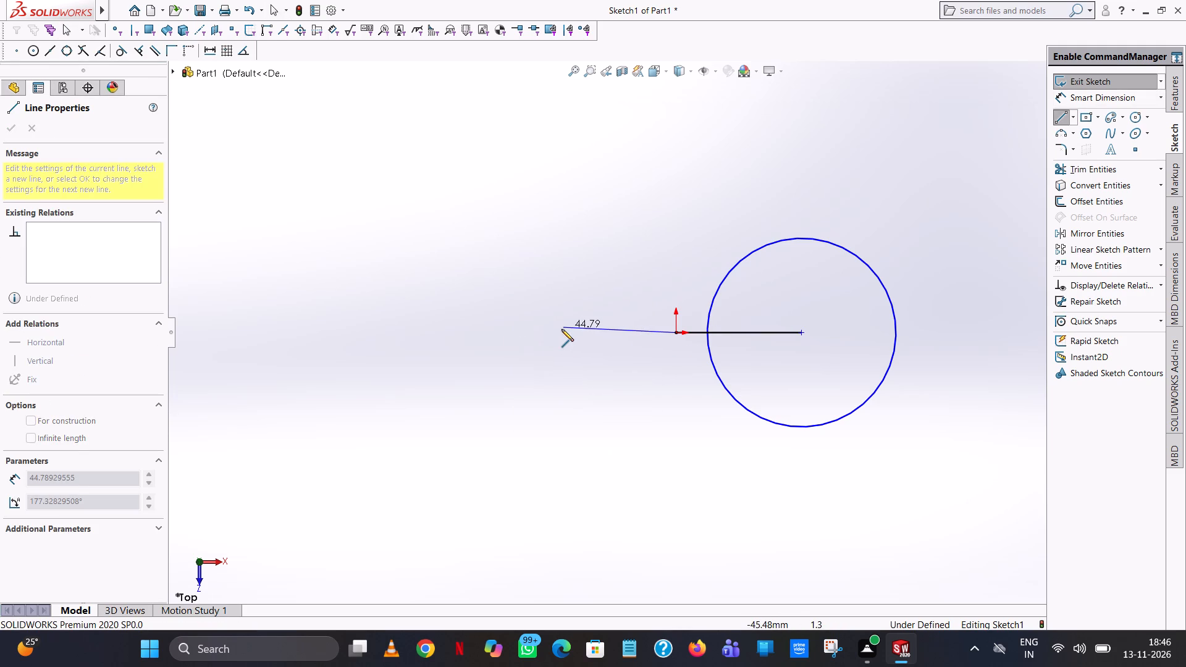
{"action": "left_click", "coordinate": [561, 329]}
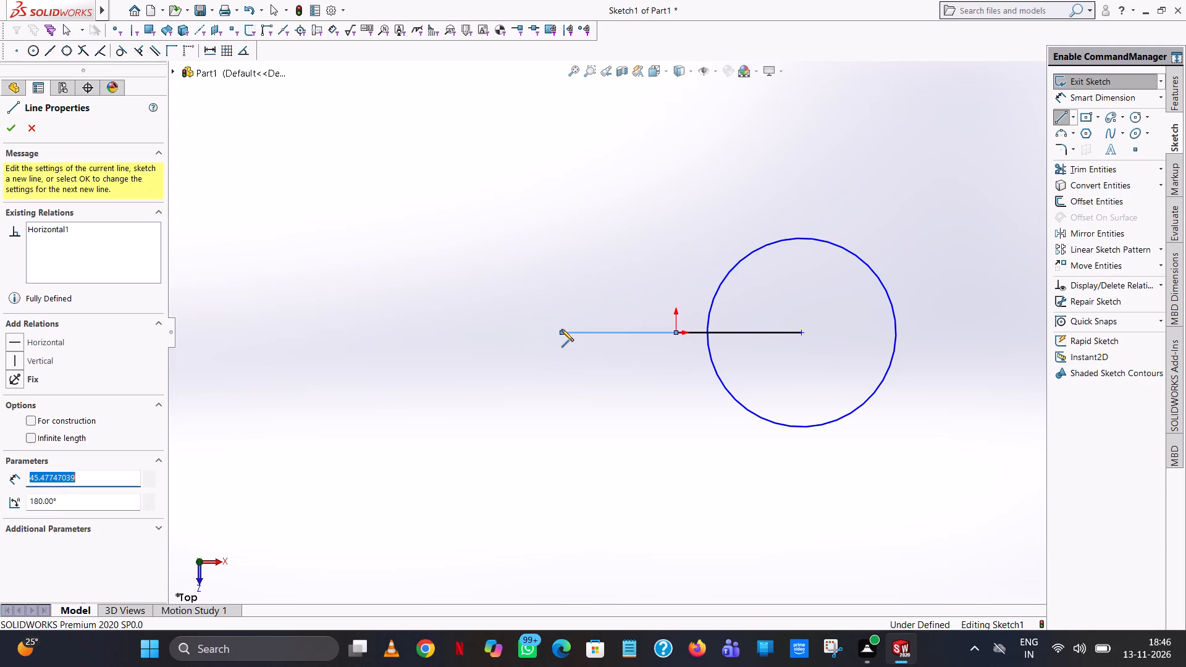
{"action": "type", "text": "50"}
{"action": "key", "text": "Return"}
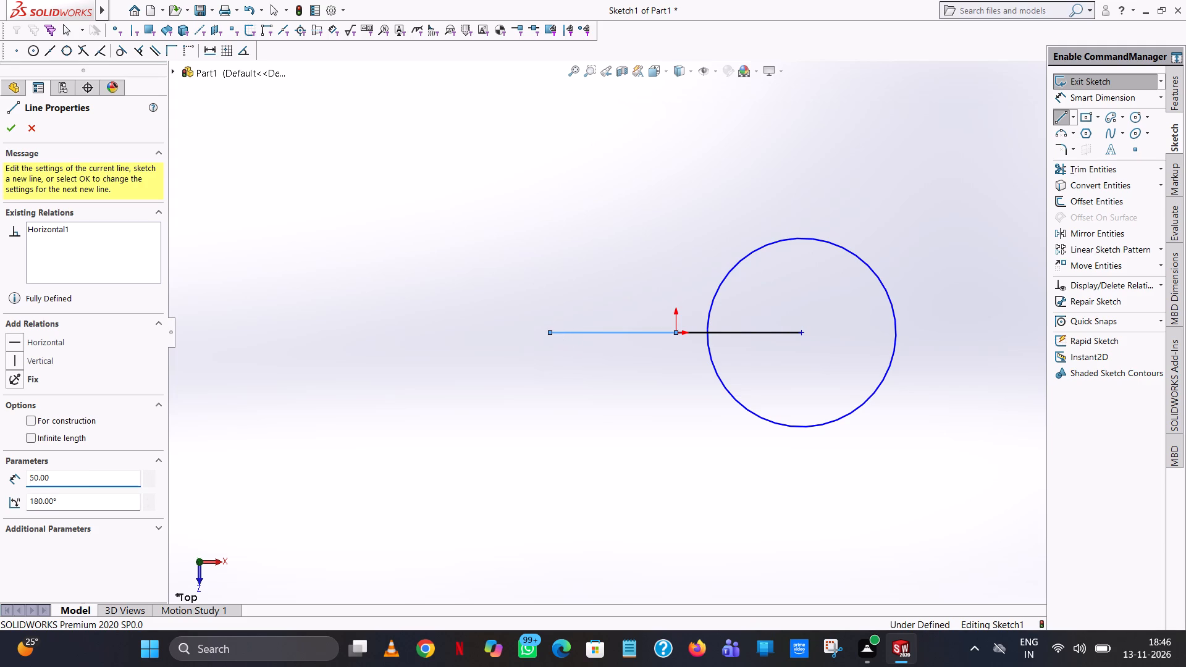
{"action": "right_click", "coordinate": [419, 175]}
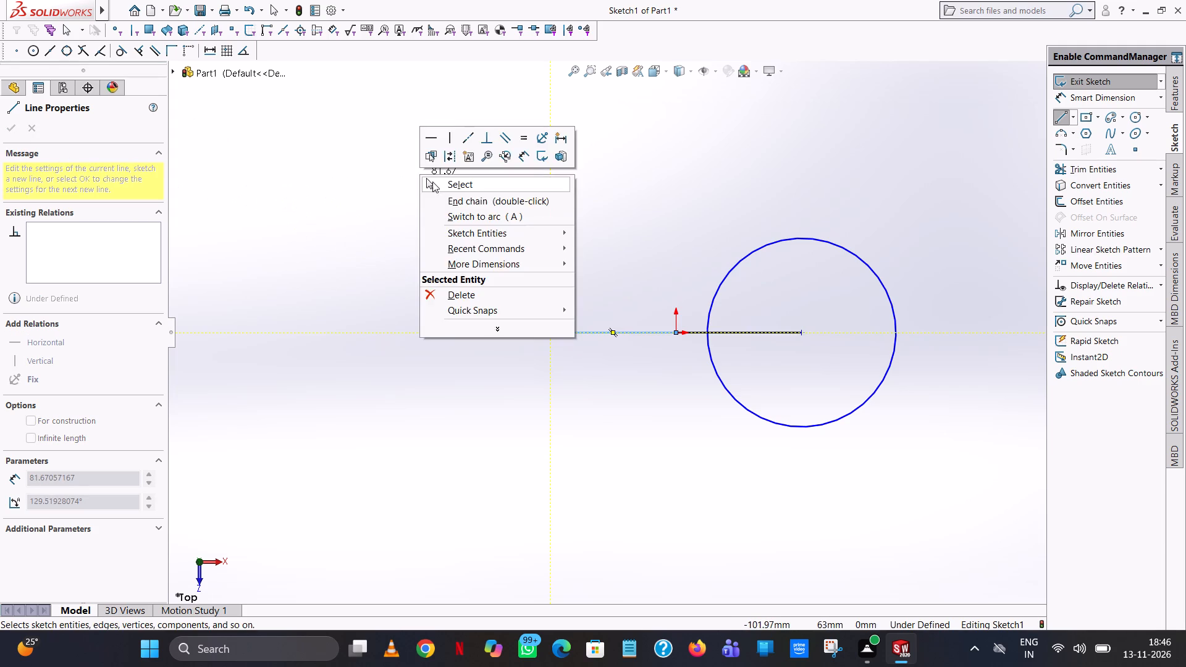
{"action": "left_click", "coordinate": [432, 182]}
{"action": "left_click", "coordinate": [616, 332]}
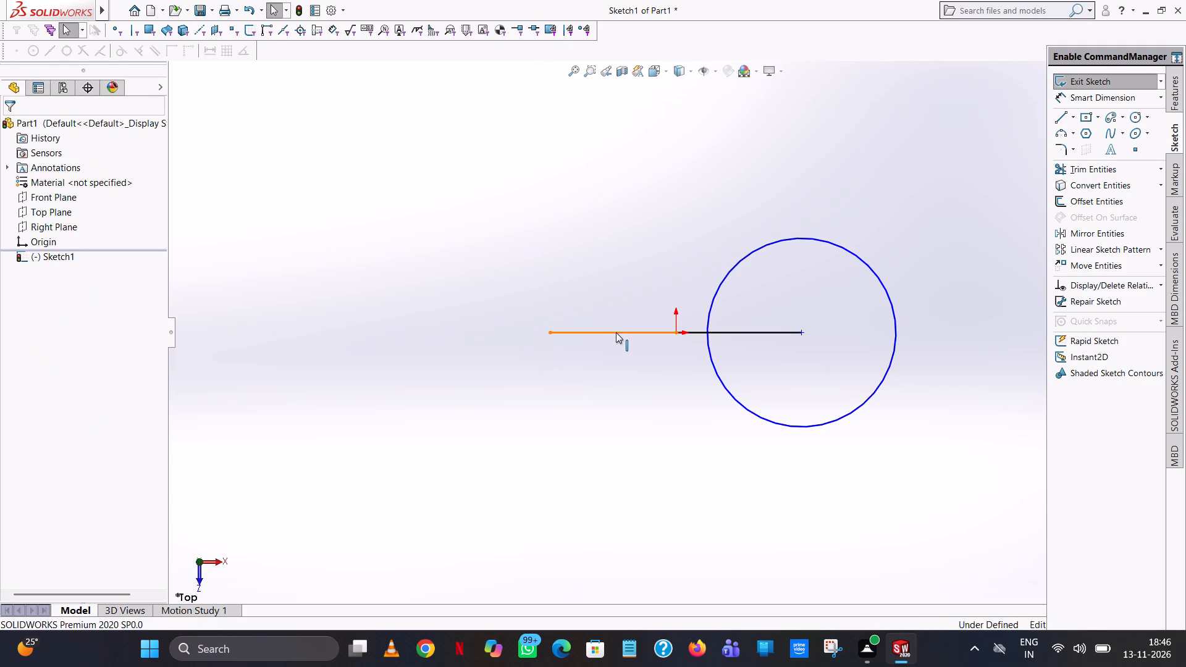
{"action": "left_click", "coordinate": [452, 198]}
Sketch a circle of radius 37.5 mm centred on the outer end of the negative X line.
{"action": "left_click", "coordinate": [1132, 114]}
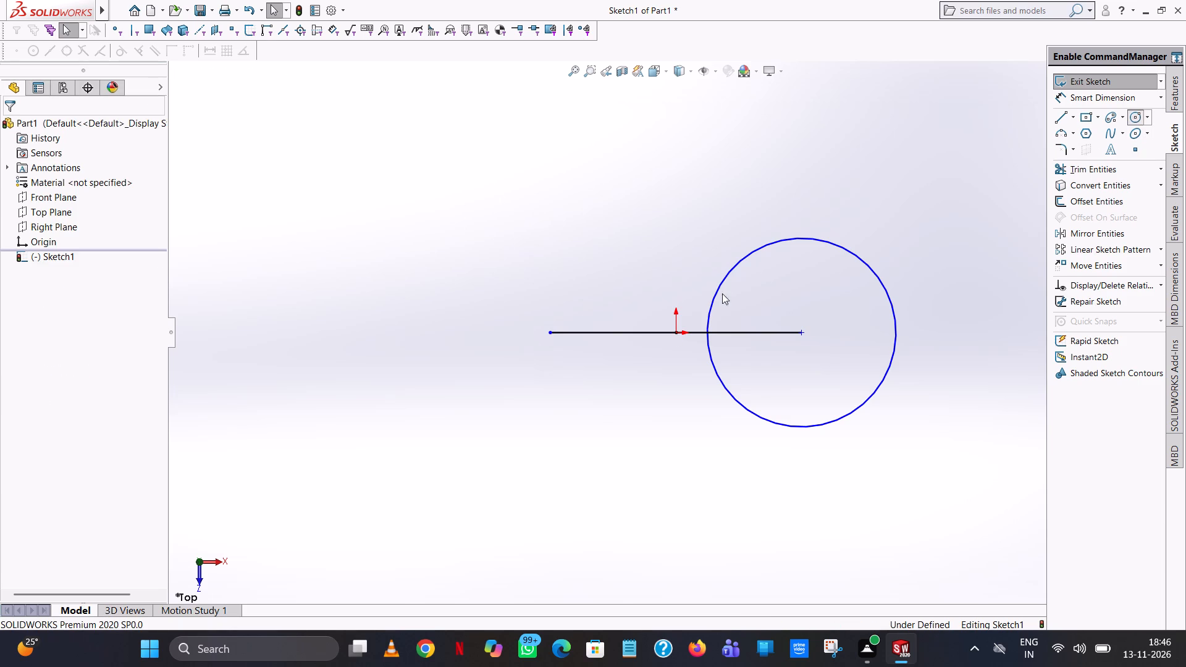
{"action": "left_click", "coordinate": [550, 336]}
{"action": "left_click", "coordinate": [553, 267]}
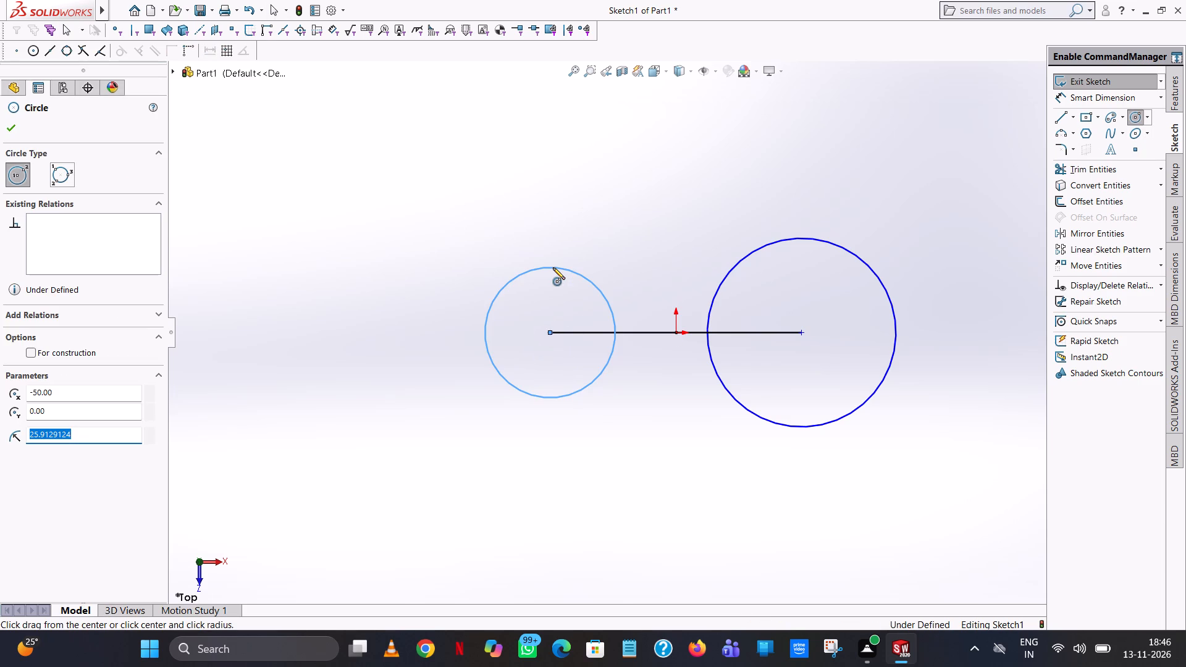
{"action": "type", "text": "75/2"}
{"action": "key", "text": "Return"}
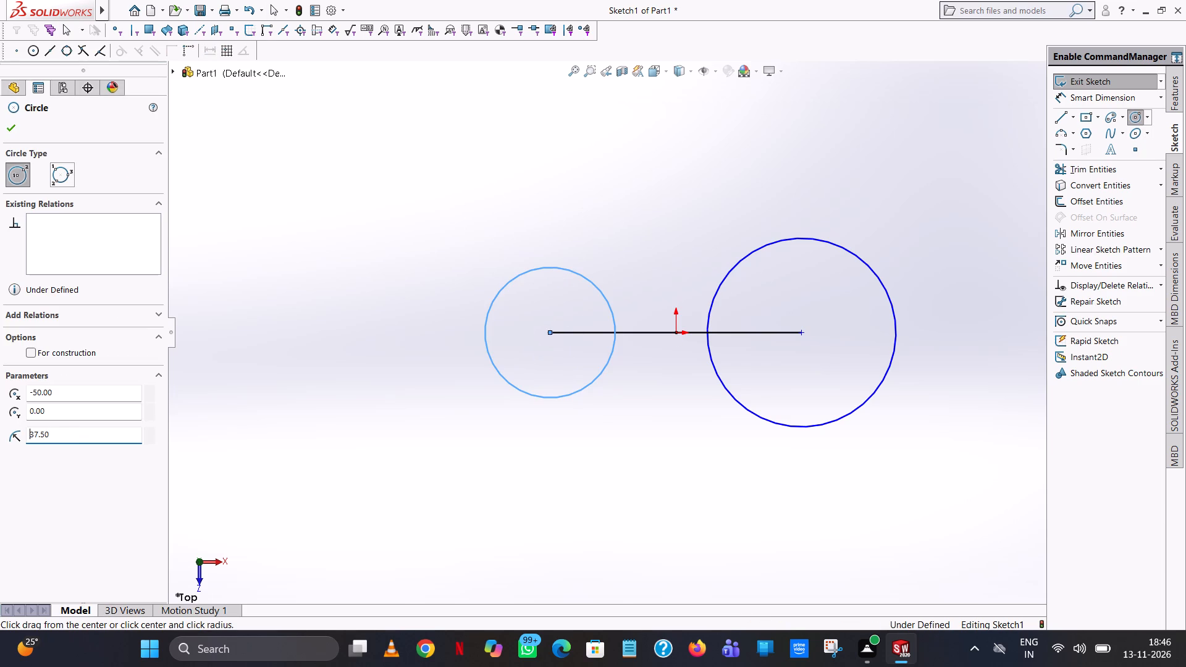
{"action": "left_click", "coordinate": [14, 125]}
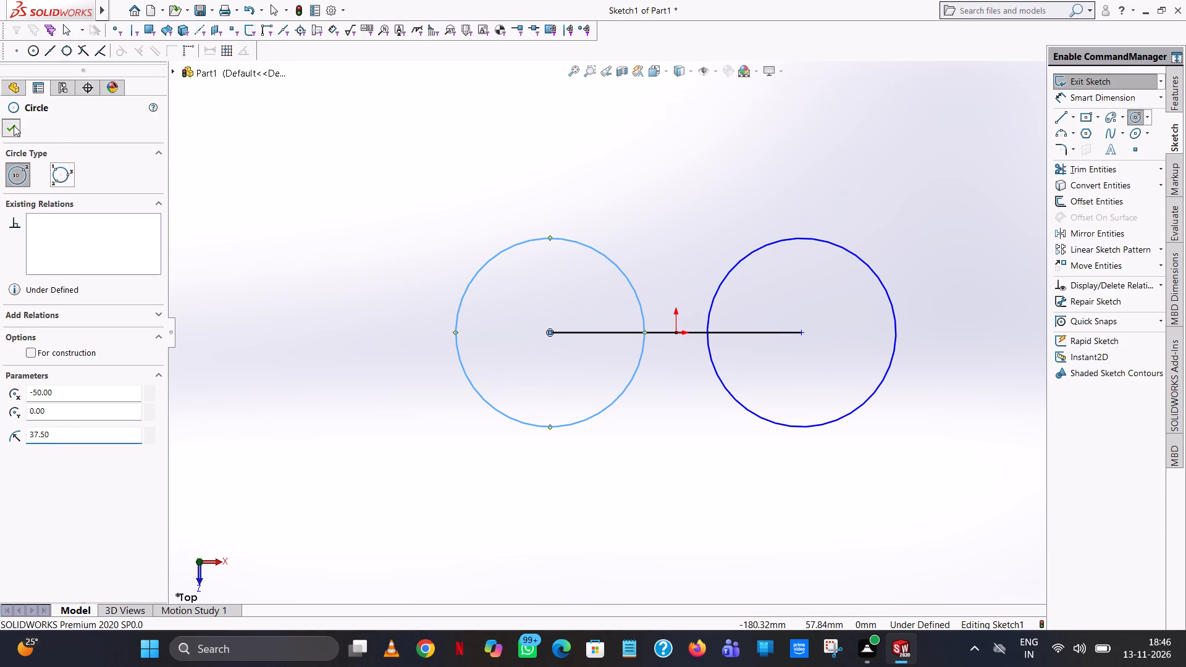
{"action": "left_click_drag", "start_coordinate": [606, 159], "coordinate": [612, 159]}
Join the two circles with horizontal lines between their topmost points and between their bottommost points.
{"action": "left_click", "coordinate": [1059, 115]}
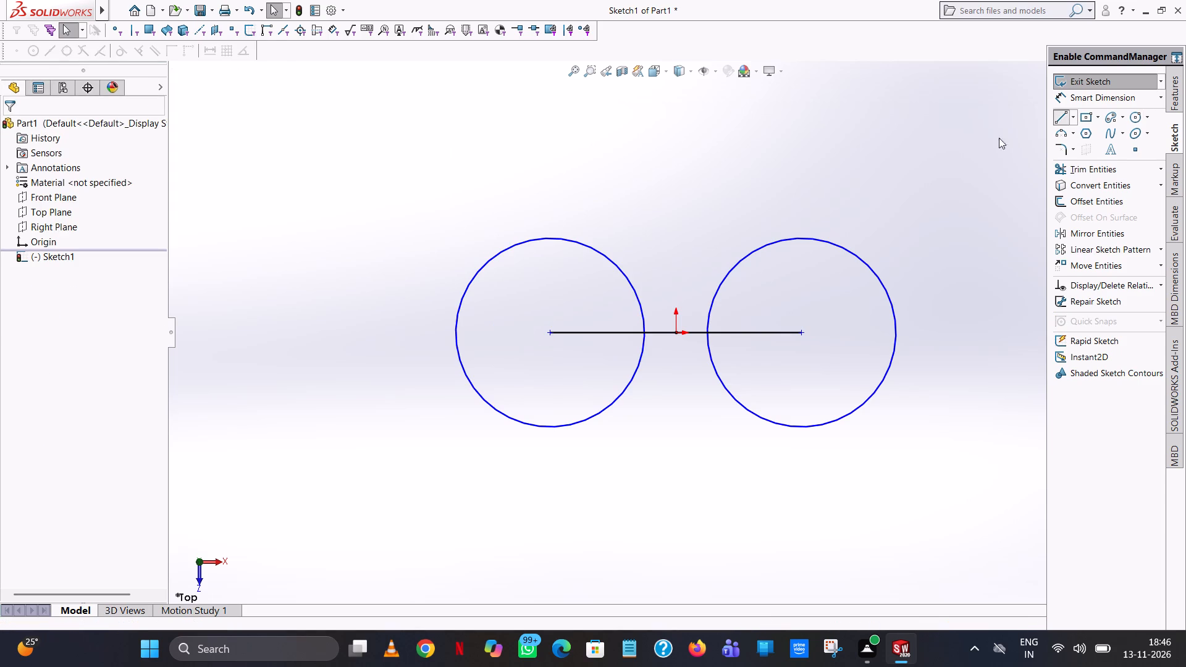
{"action": "left_click", "coordinate": [548, 237]}
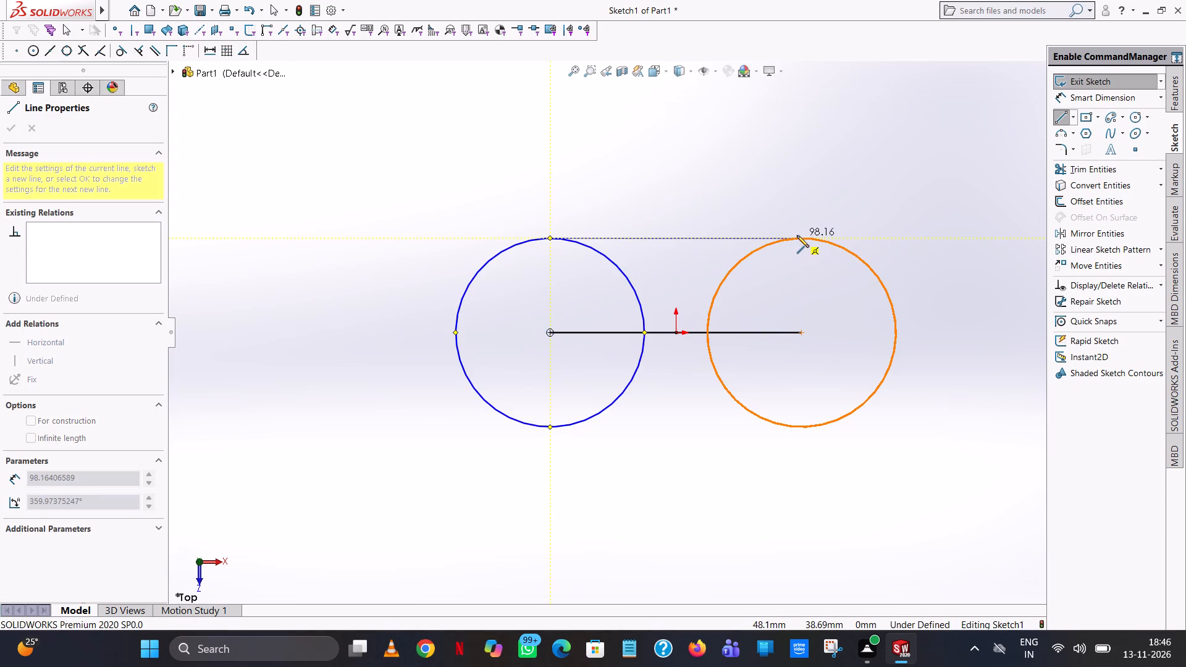
{"action": "left_click", "coordinate": [800, 237]}
{"action": "right_click", "coordinate": [800, 237]}
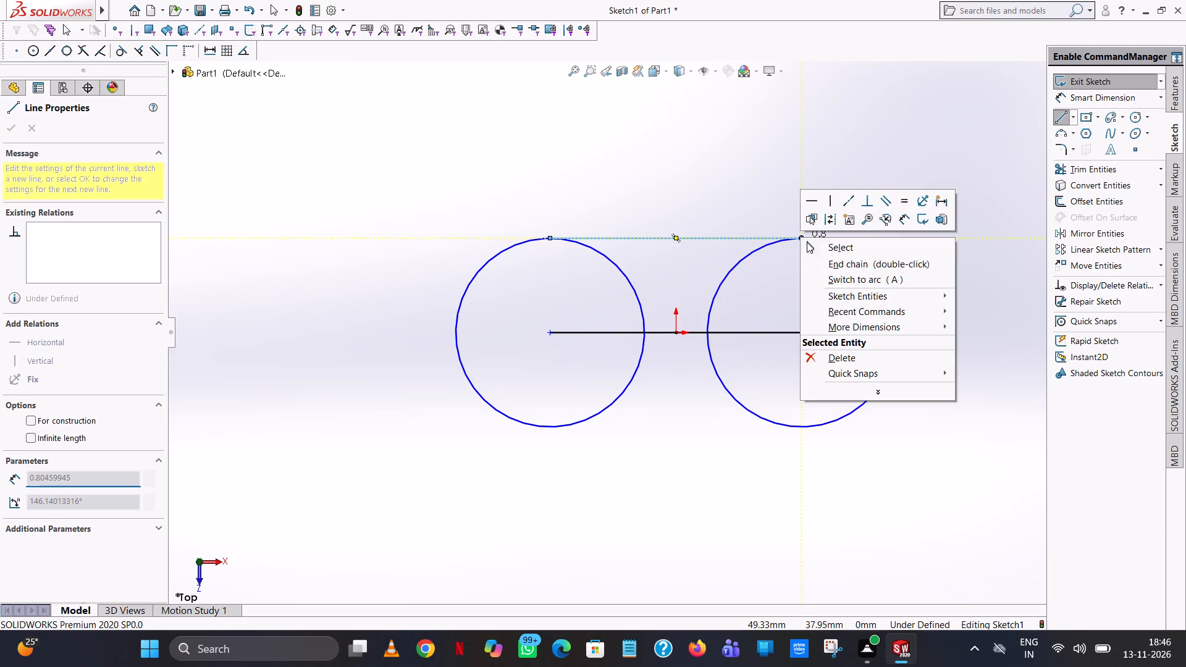
{"action": "left_click", "coordinate": [834, 251]}
{"action": "left_click", "coordinate": [1054, 116]}
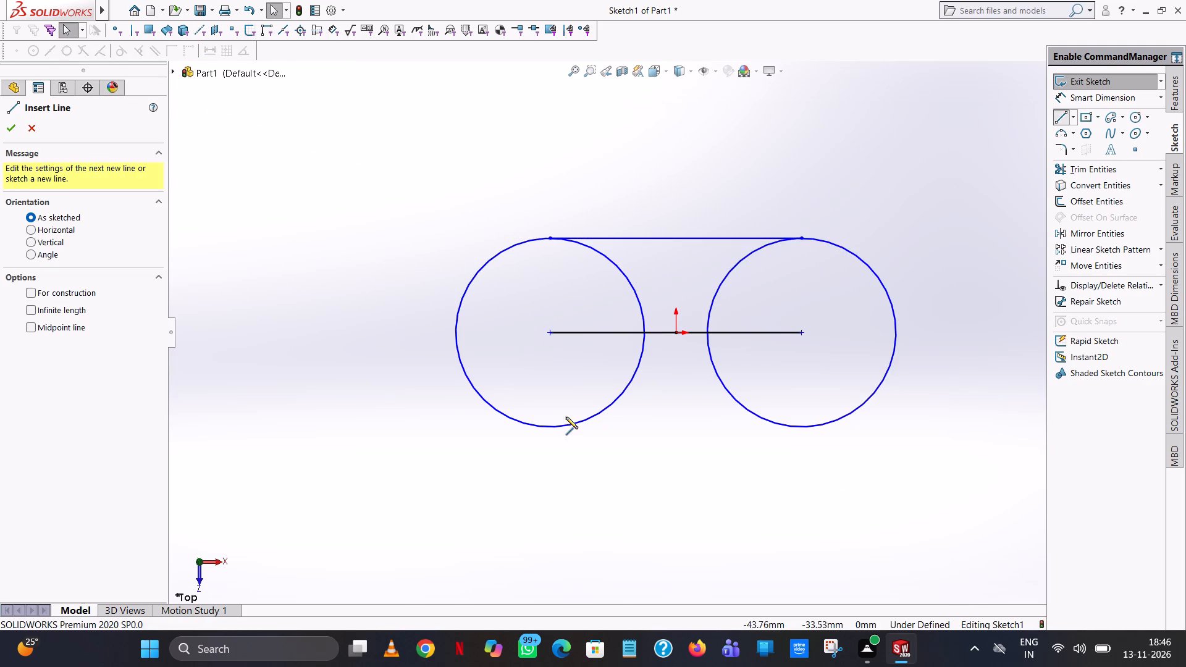
{"action": "left_click", "coordinate": [549, 428]}
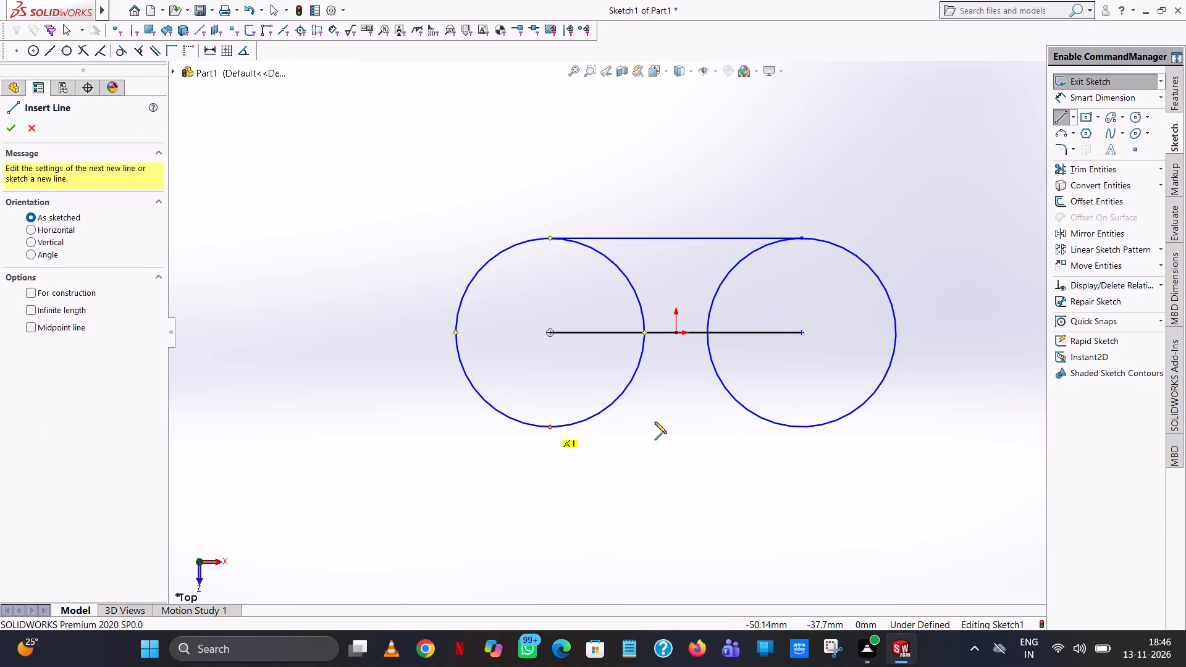
{"action": "left_click", "coordinate": [801, 426]}
{"action": "right_click", "coordinate": [801, 426]}
{"action": "left_click", "coordinate": [833, 436]}
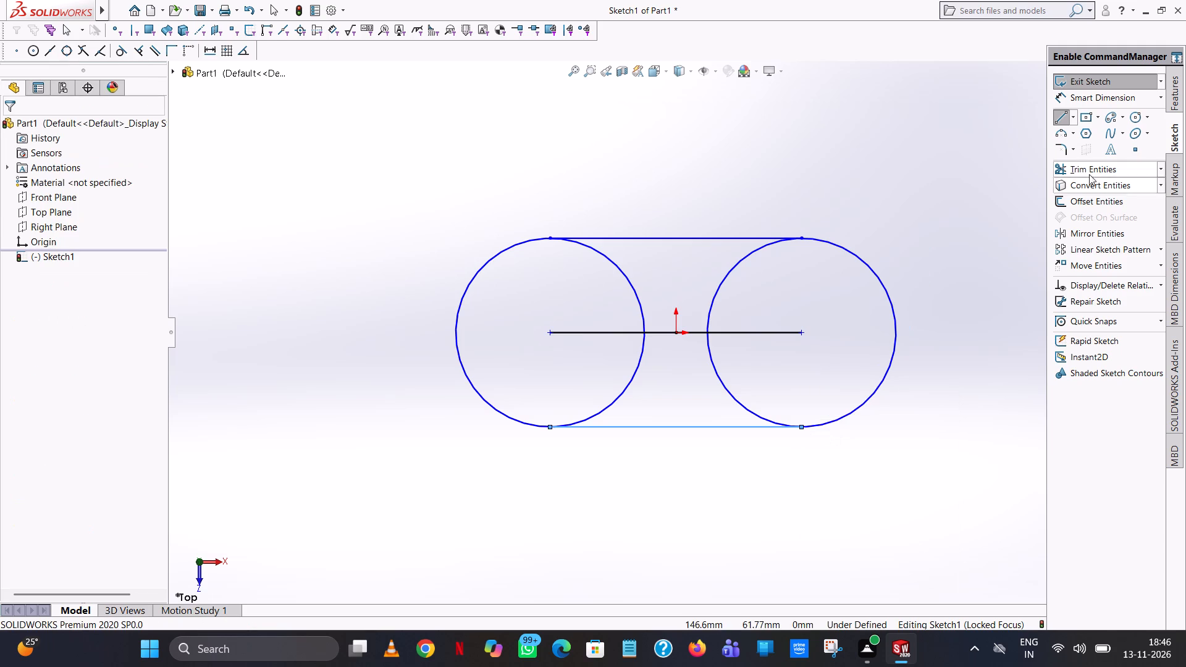
Trim away the centre lines and the inner halves of both circles so only the closed oval outline remains.
{"action": "left_click", "coordinate": [1106, 172]}
{"action": "triple_click", "coordinate": [755, 329]}
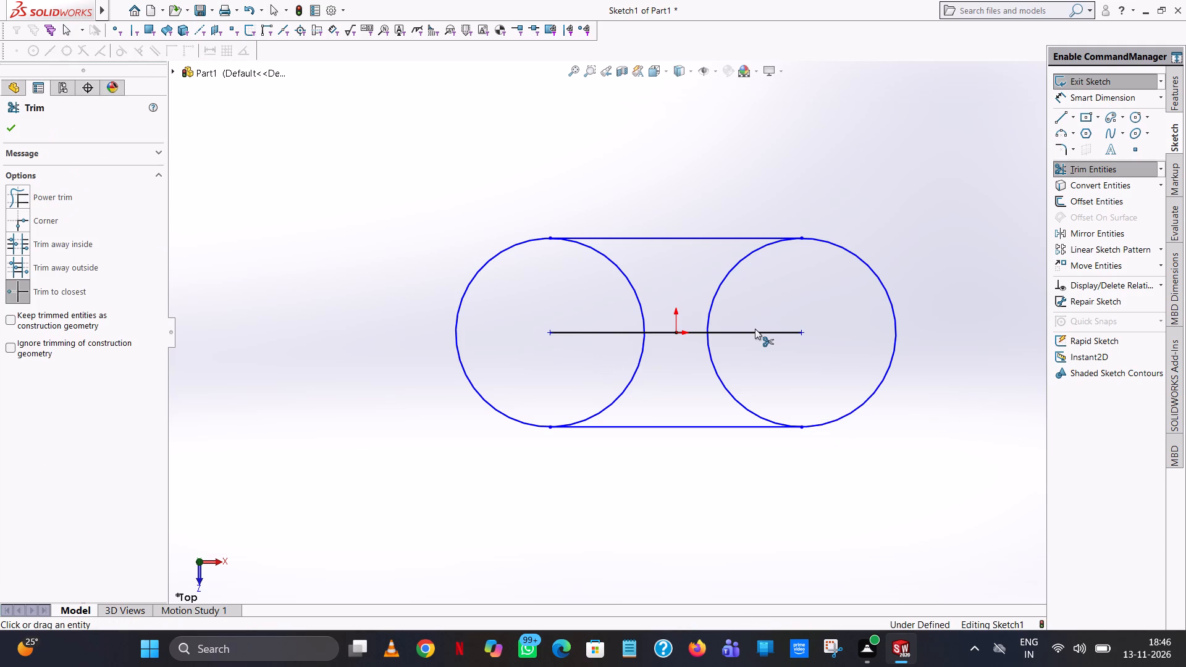
{"action": "left_click", "coordinate": [755, 329]}
{"action": "left_click", "coordinate": [736, 335]}
{"action": "left_click", "coordinate": [699, 330]}
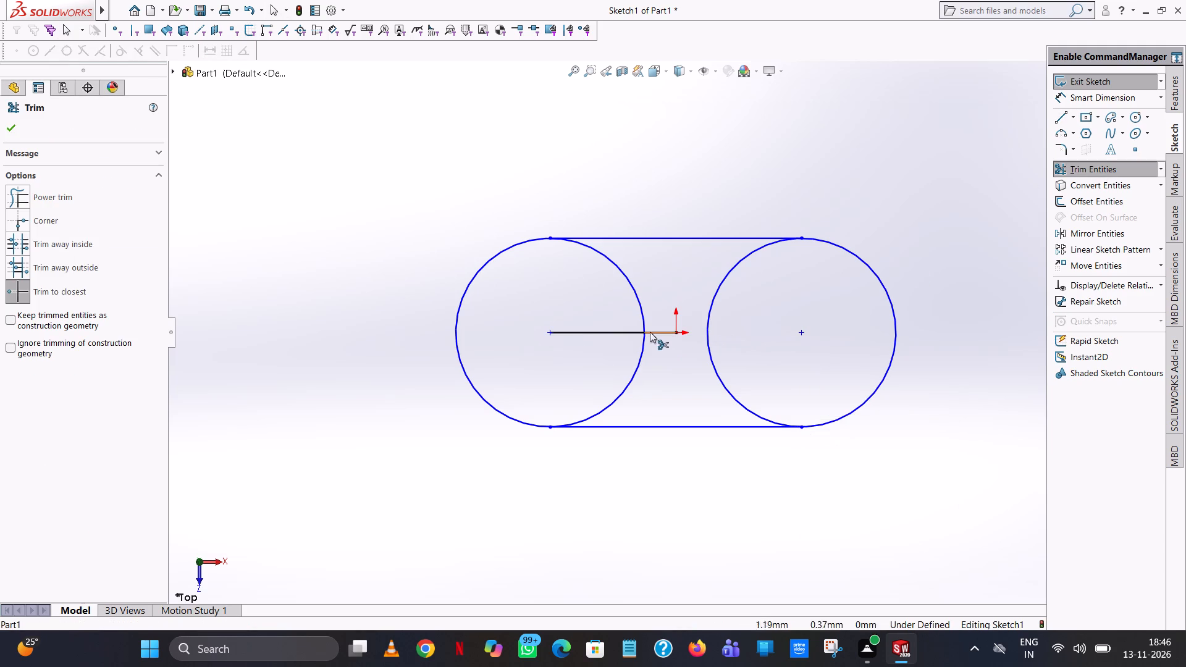
{"action": "left_click", "coordinate": [648, 332]}
{"action": "left_click", "coordinate": [607, 332]}
{"action": "left_click", "coordinate": [644, 316]}
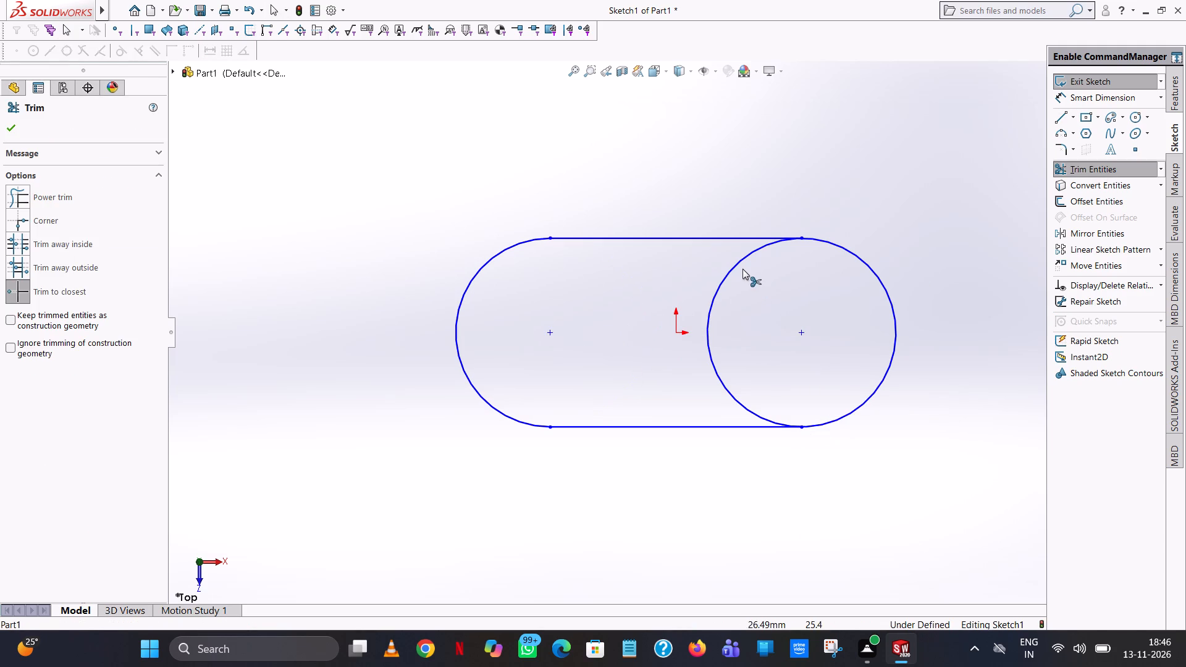
{"action": "left_click", "coordinate": [742, 269]}
{"action": "left_click", "coordinate": [743, 262]}
{"action": "left_click", "coordinate": [15, 119]}
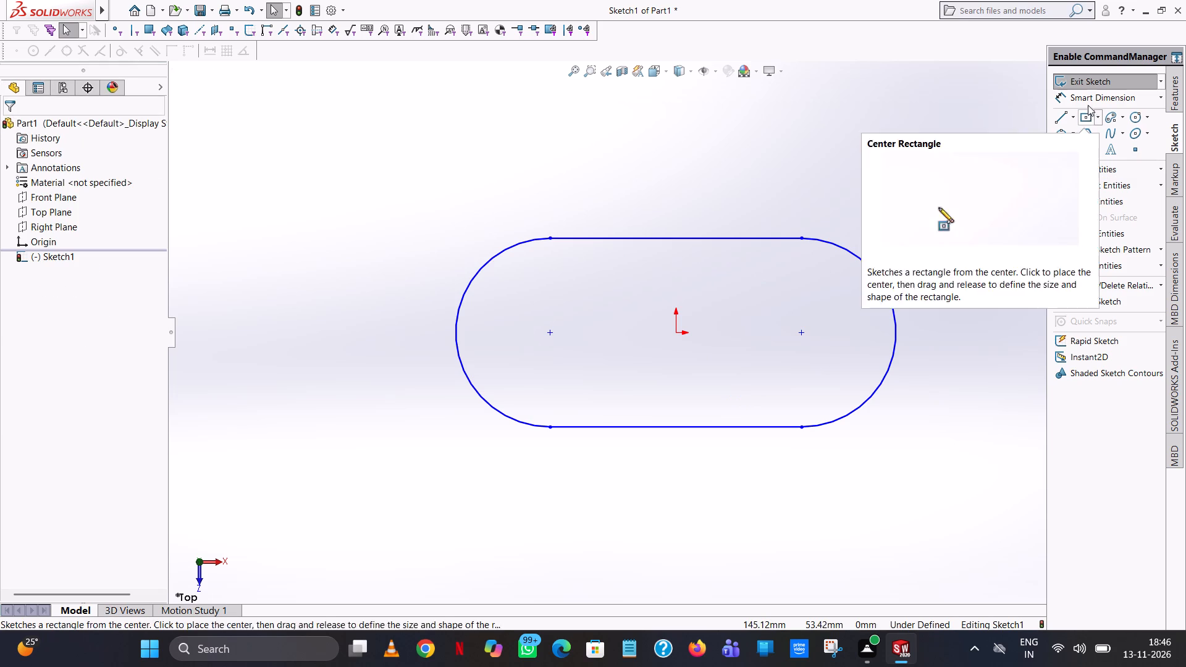
Dimension the radius of the oval's positive X end arc as 37.5 mm.
{"action": "left_click", "coordinate": [1109, 94]}
{"action": "left_click", "coordinate": [875, 270]}
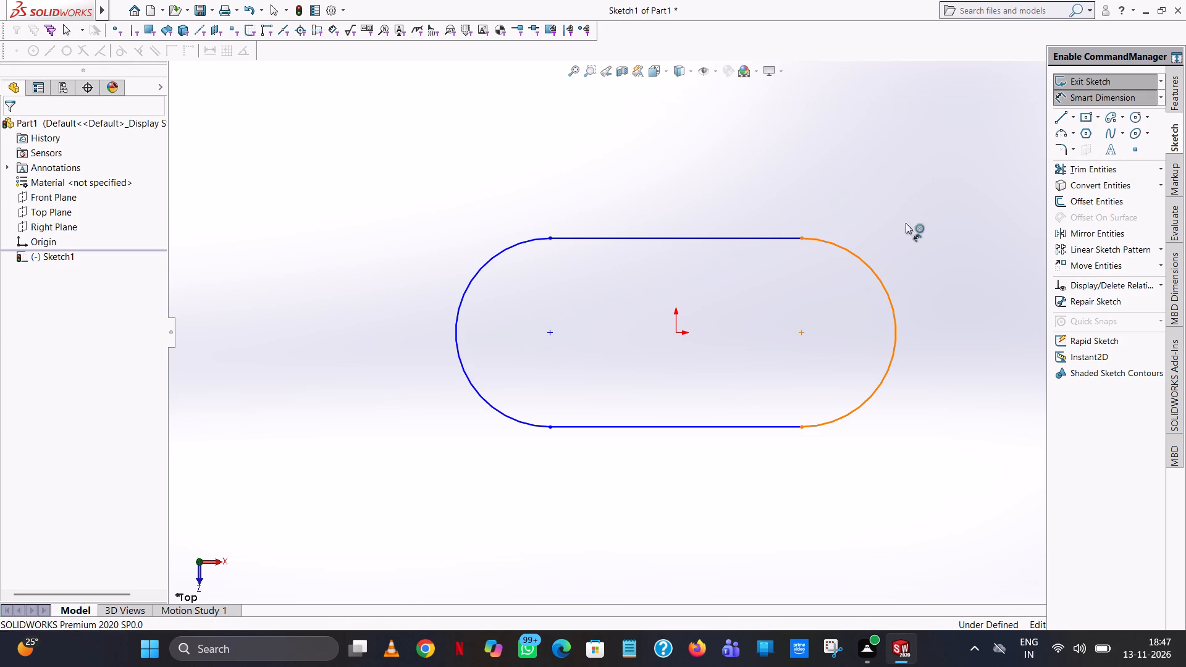
{"action": "left_click", "coordinate": [933, 185]}
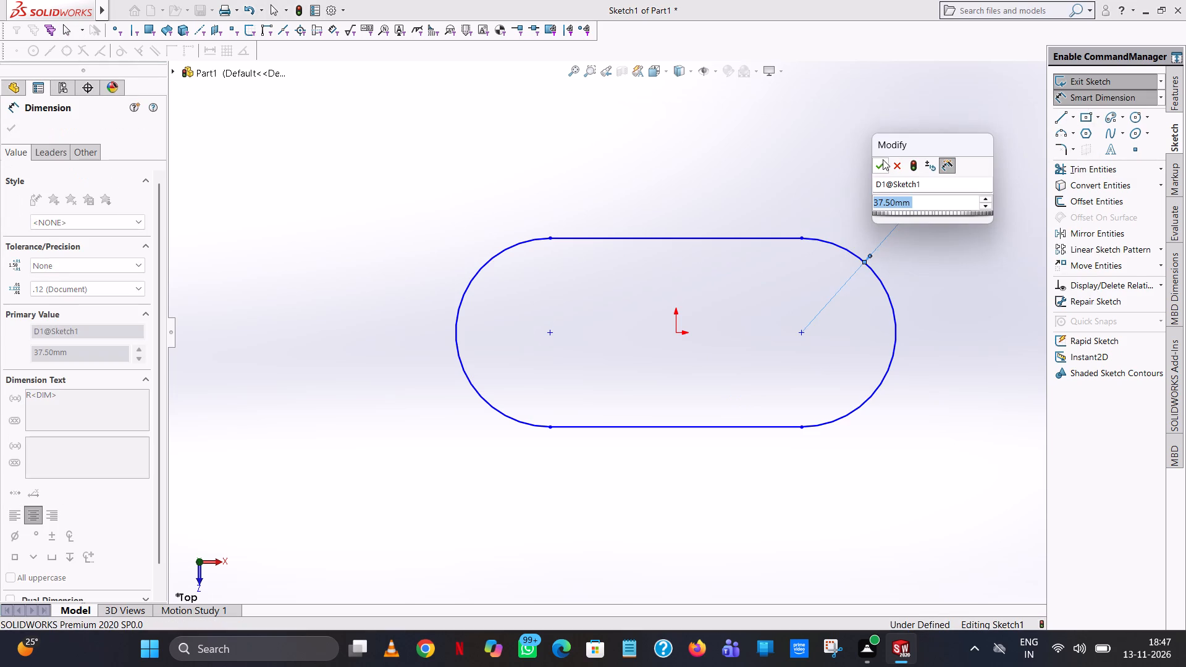
{"action": "left_click", "coordinate": [881, 159]}
{"action": "left_click", "coordinate": [780, 183]}
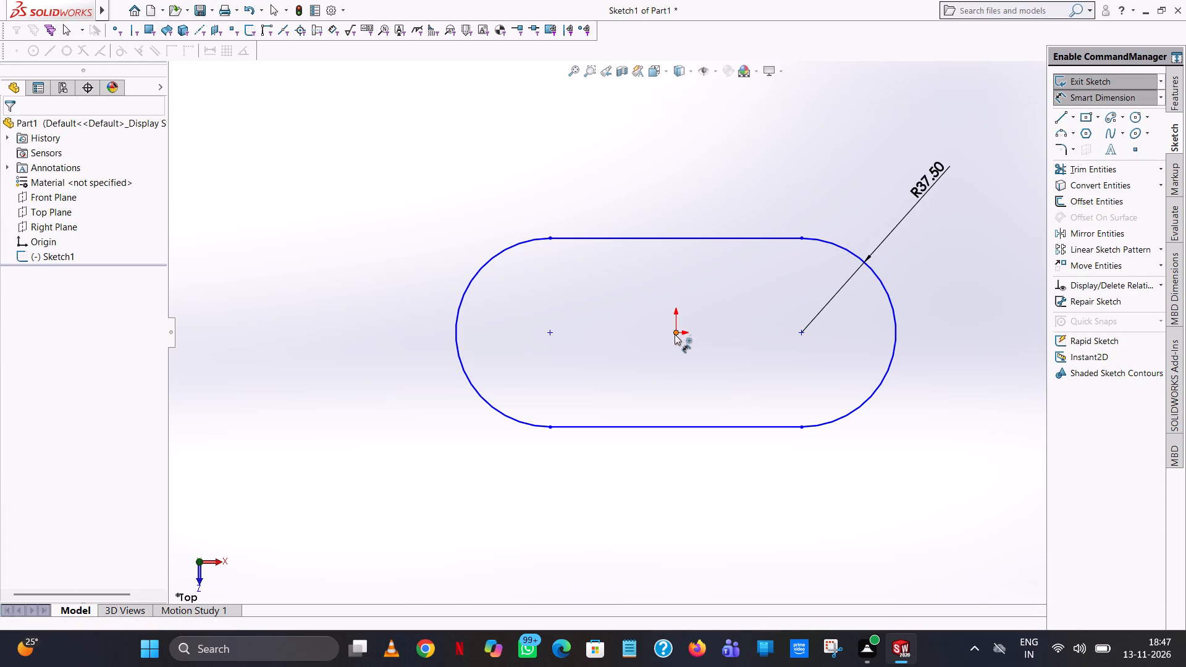
Dimension the distance from the origin to the negative X arc's centre as 50 mm.
{"action": "left_click", "coordinate": [549, 334]}
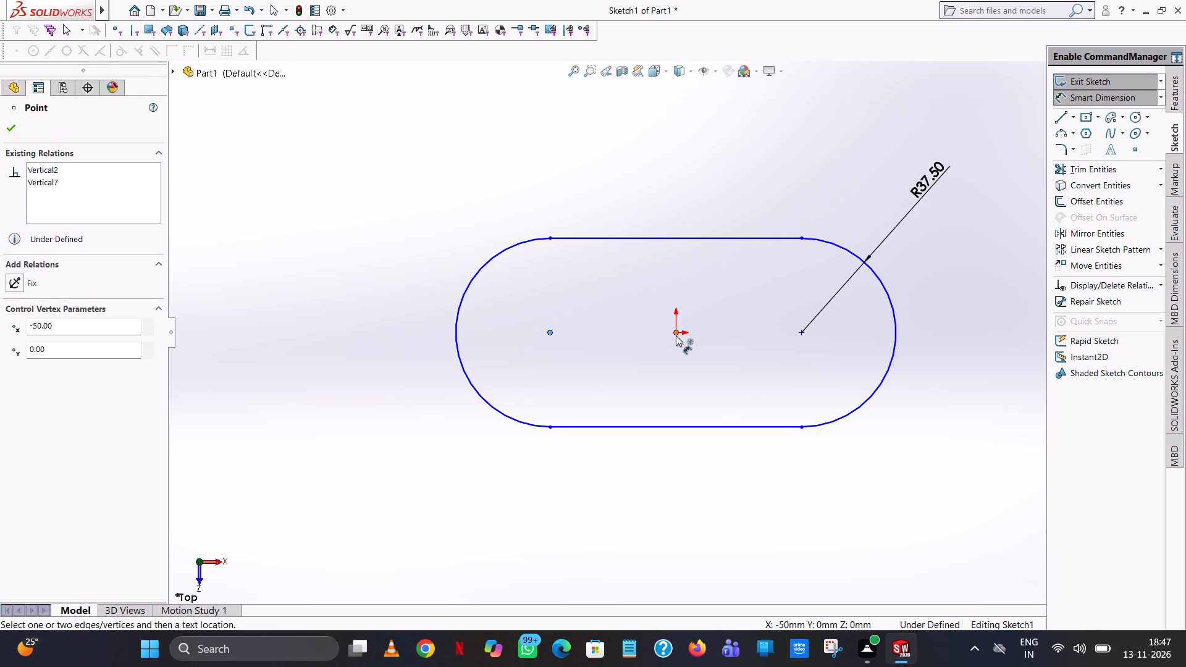
{"action": "left_click", "coordinate": [678, 332]}
{"action": "left_click", "coordinate": [599, 509]}
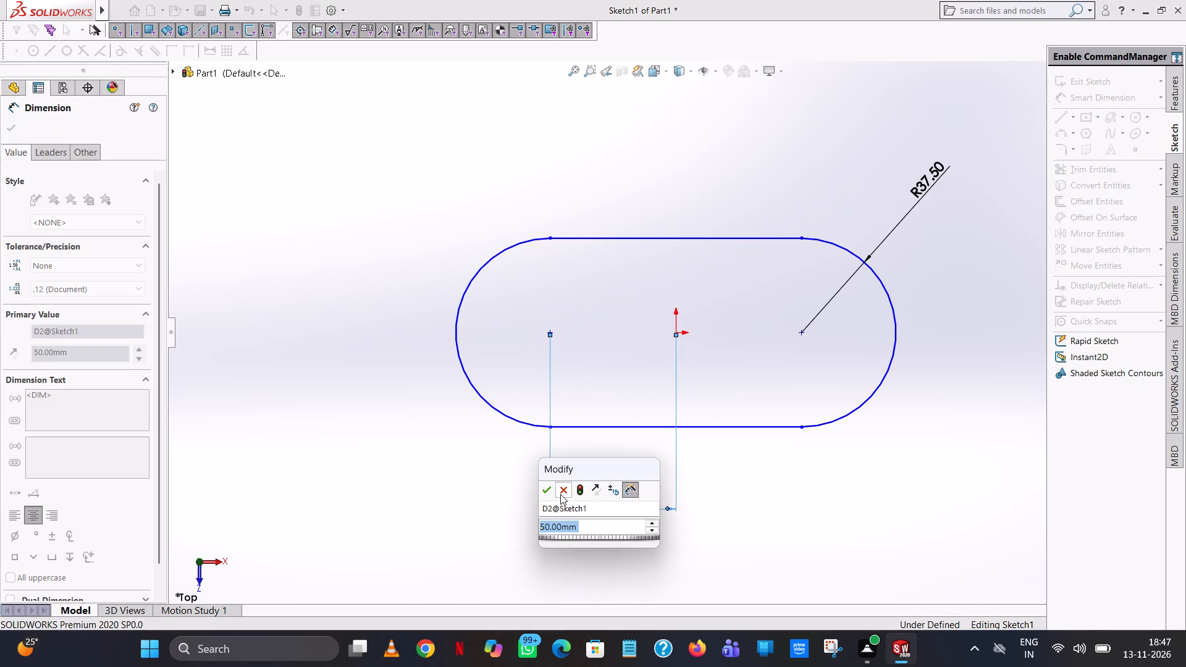
{"action": "left_click", "coordinate": [547, 495]}
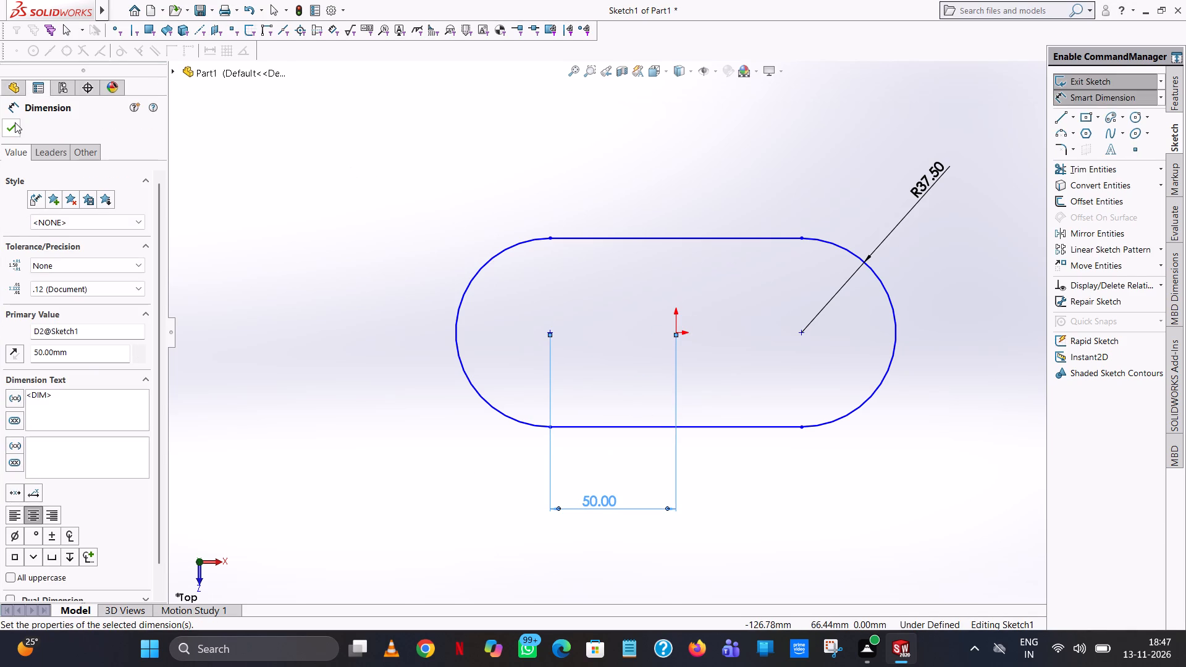
{"action": "left_click", "coordinate": [15, 122]}
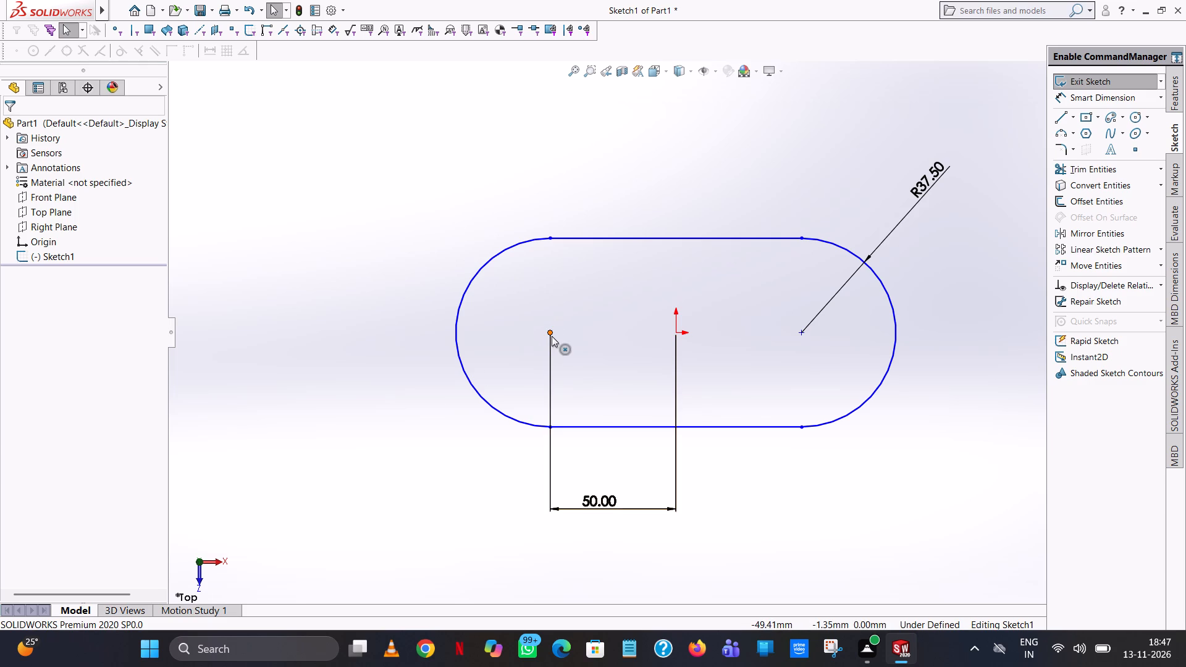
Add a Horizontal relation between the negative X arc's centre and the origin.
{"action": "left_click", "coordinate": [552, 336], "text": "ctrl"}
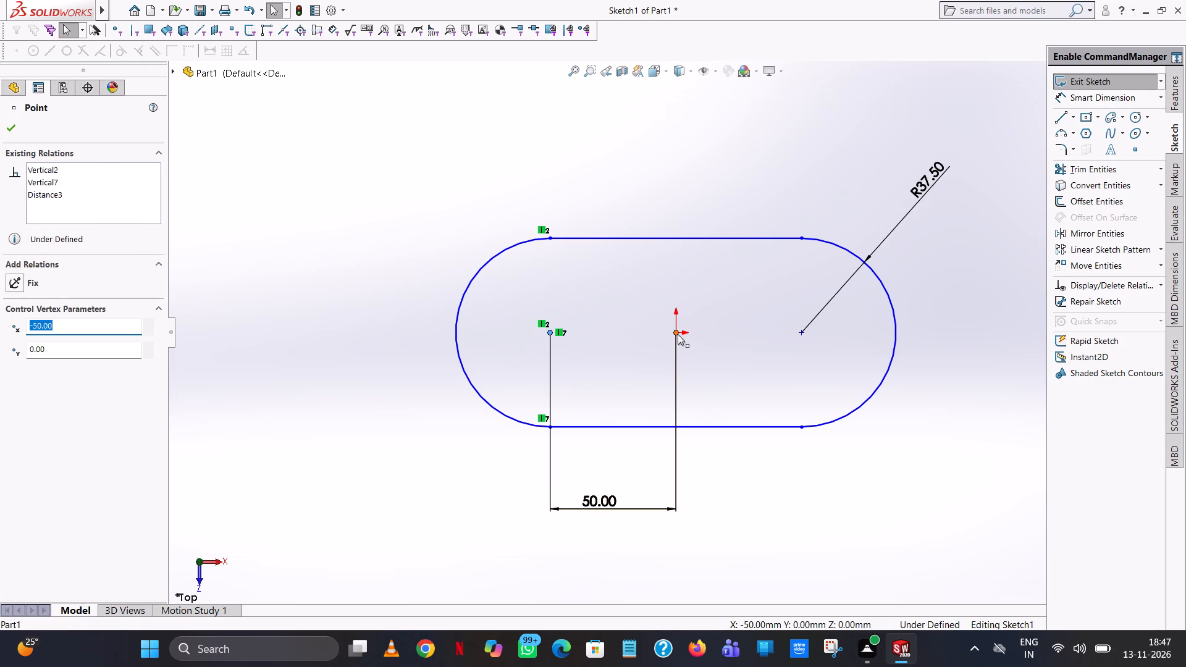
{"action": "left_click", "coordinate": [678, 334], "text": "ctrl"}
{"action": "left_click", "coordinate": [59, 342]}
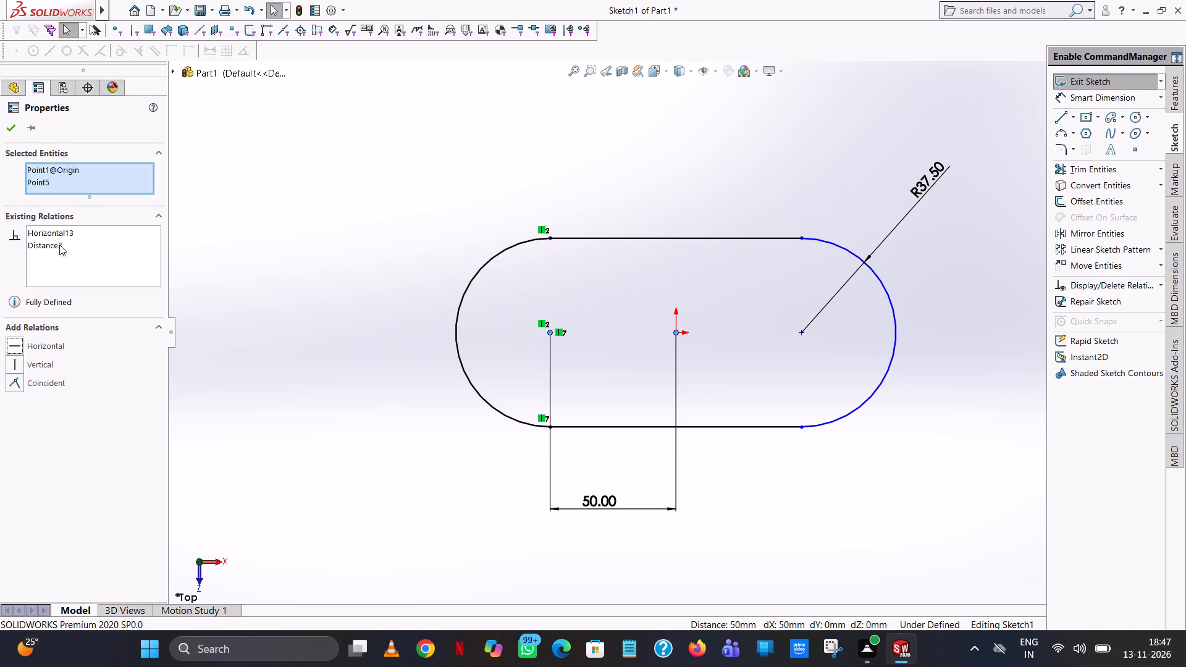
{"action": "left_click", "coordinate": [15, 124]}
{"action": "left_click", "coordinate": [639, 157]}
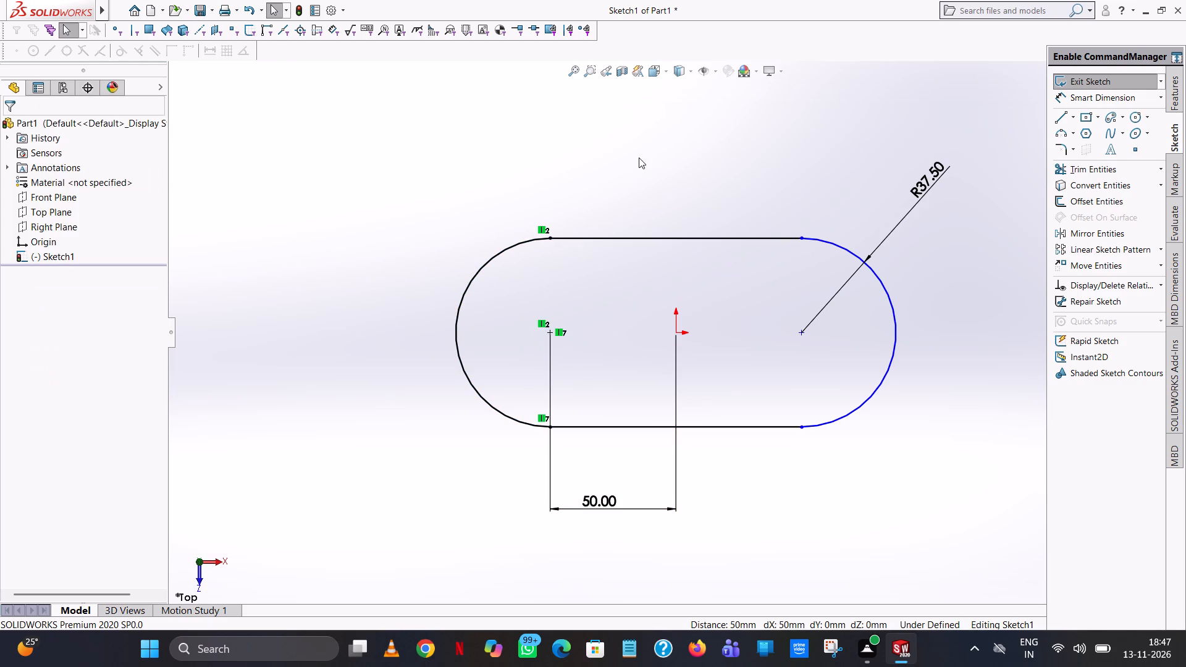
Add a Horizontal relation between the origin and the positive X arc's centre.
{"action": "left_click", "coordinate": [676, 332], "text": "ctrl"}
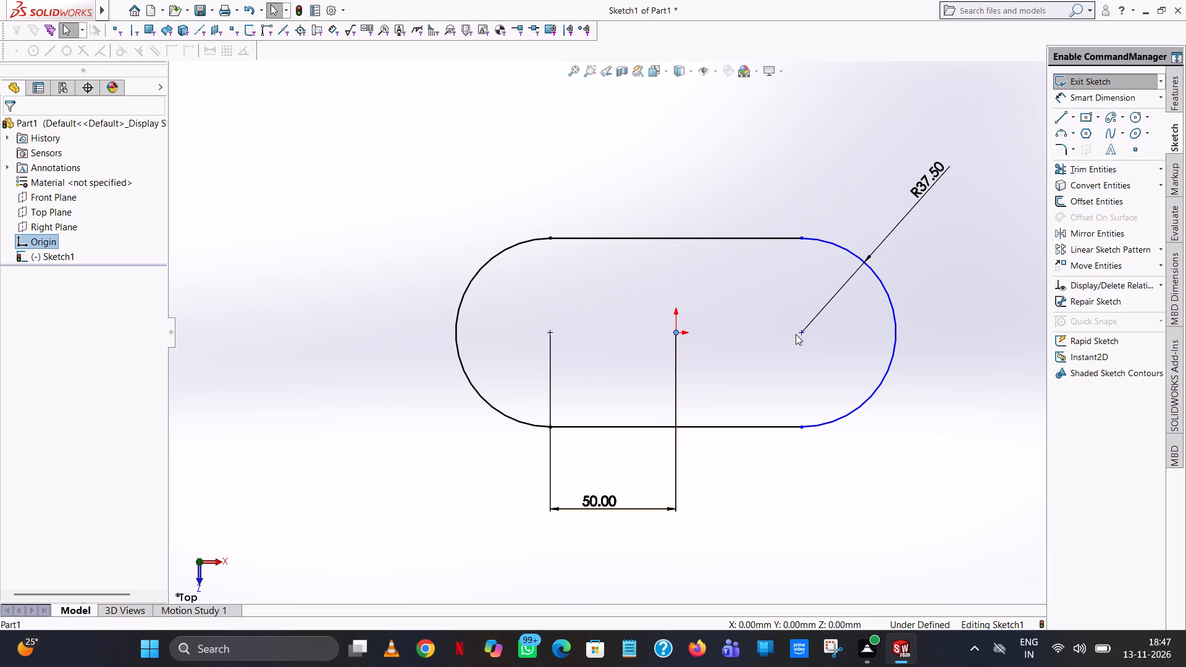
{"action": "left_click", "coordinate": [803, 330], "text": "ctrl"}
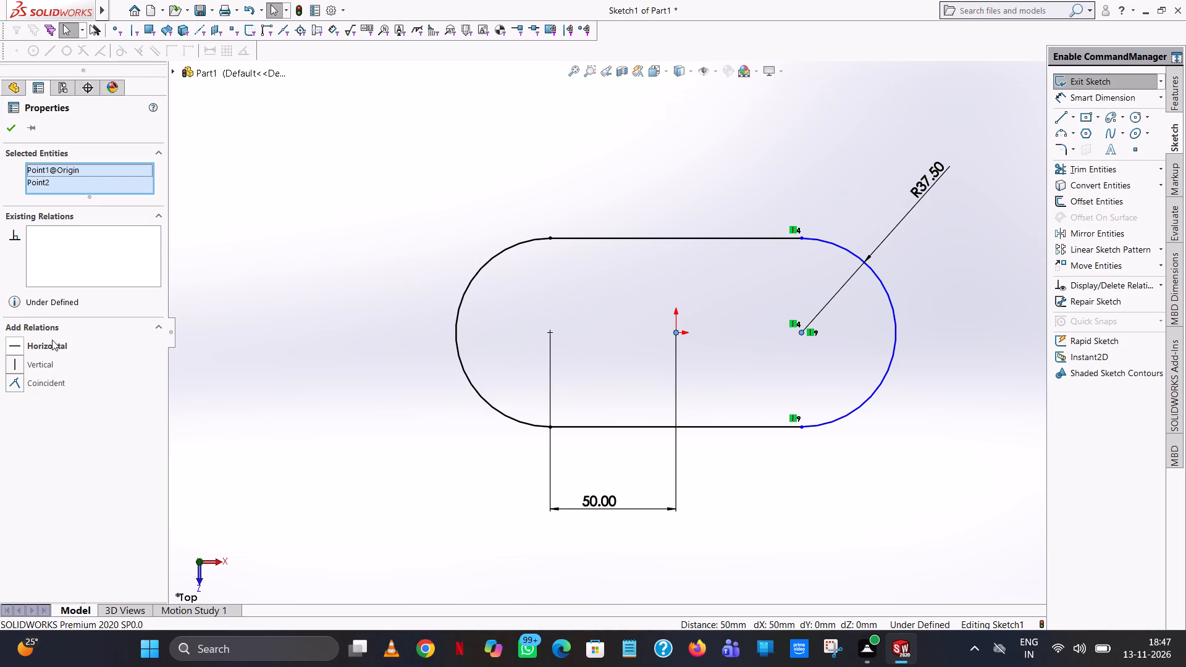
{"action": "left_click", "coordinate": [49, 342]}
{"action": "left_click", "coordinate": [49, 343]}
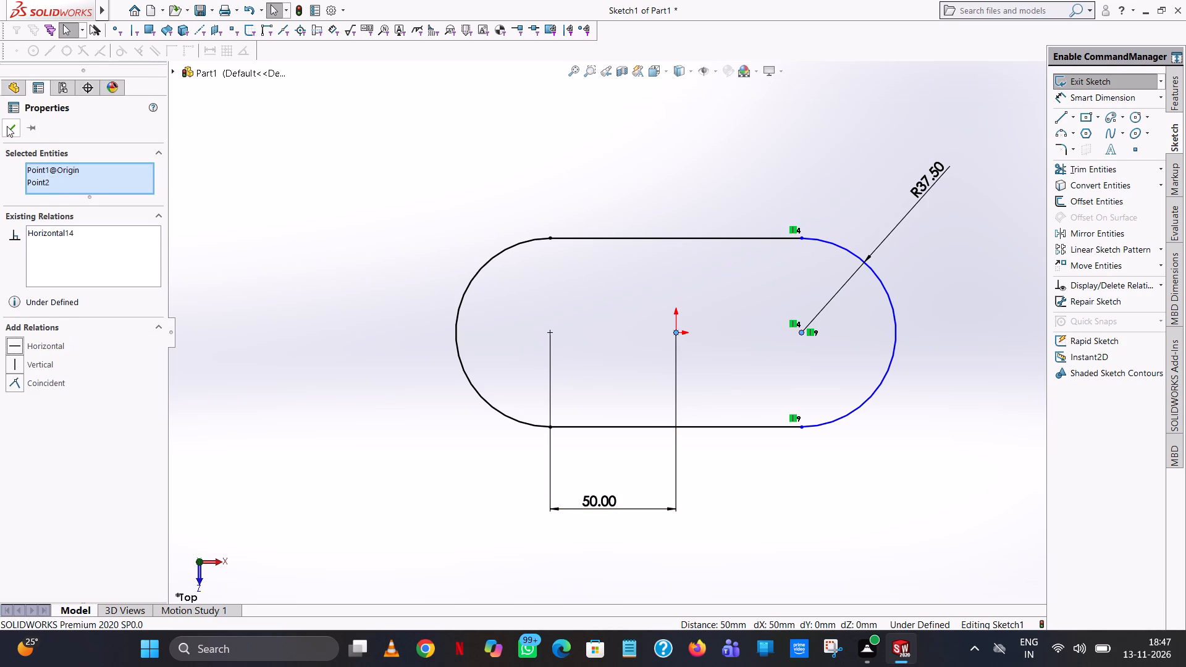
{"action": "left_click", "coordinate": [7, 125]}
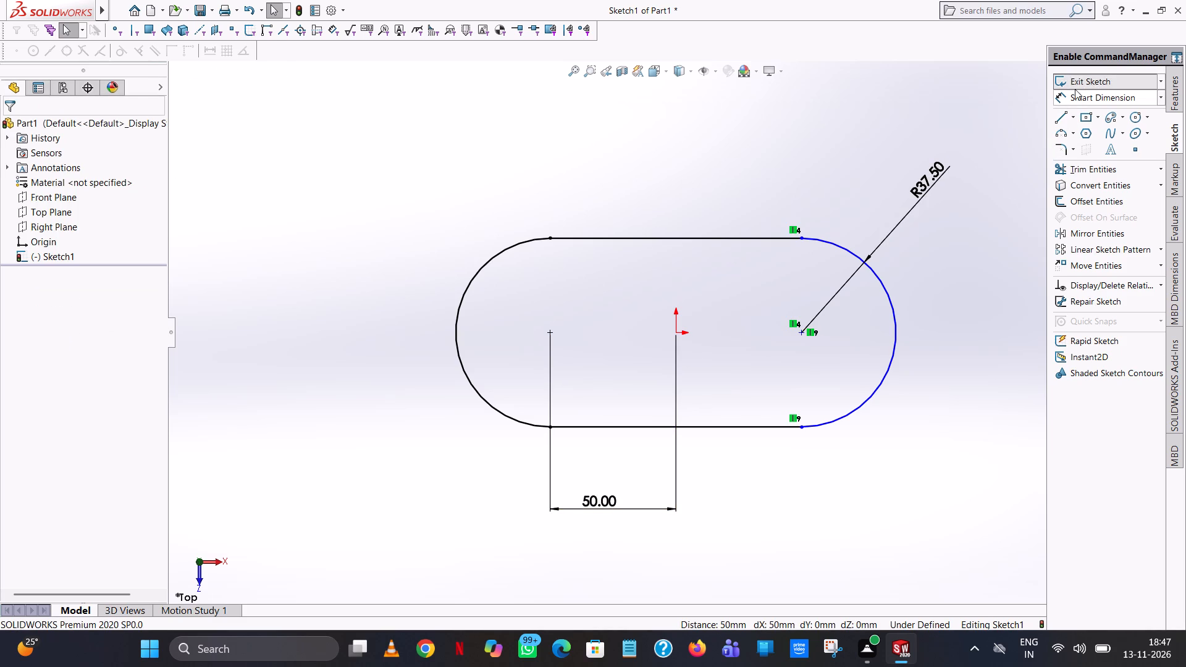
Dimension the distance from the origin to the positive X arc's centre as 50 mm.
{"action": "left_click", "coordinate": [1075, 95]}
{"action": "left_click", "coordinate": [681, 335]}
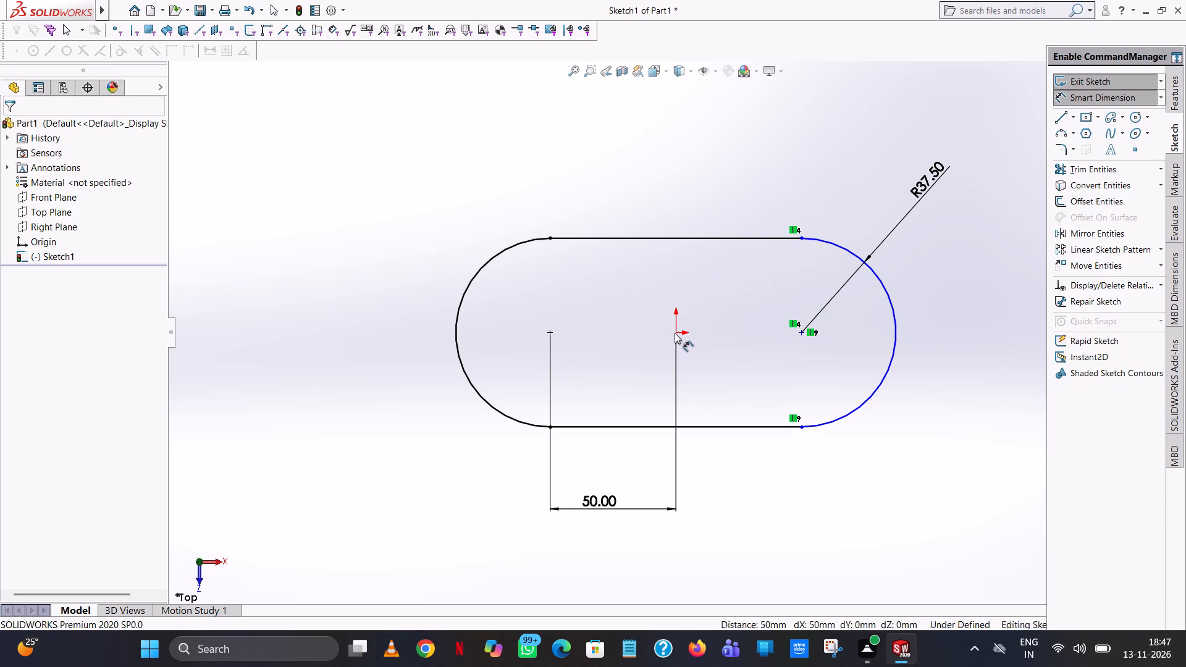
{"action": "left_click", "coordinate": [673, 333]}
{"action": "left_click", "coordinate": [798, 335]}
{"action": "left_click", "coordinate": [742, 146]}
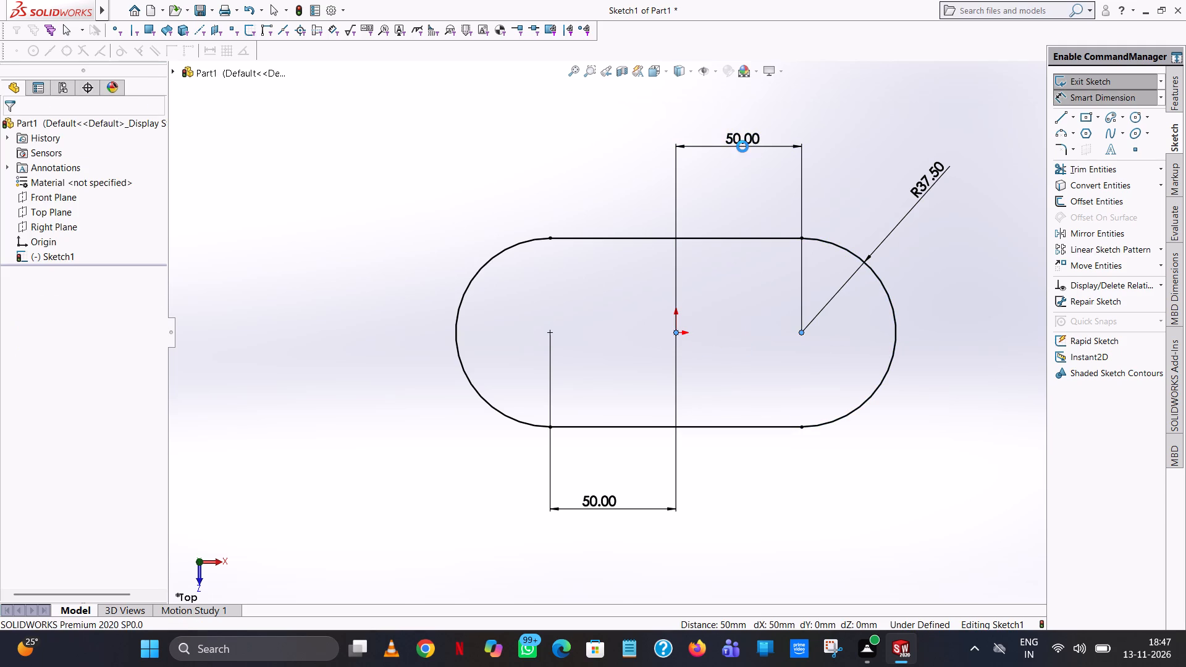
{"action": "left_click", "coordinate": [686, 129]}
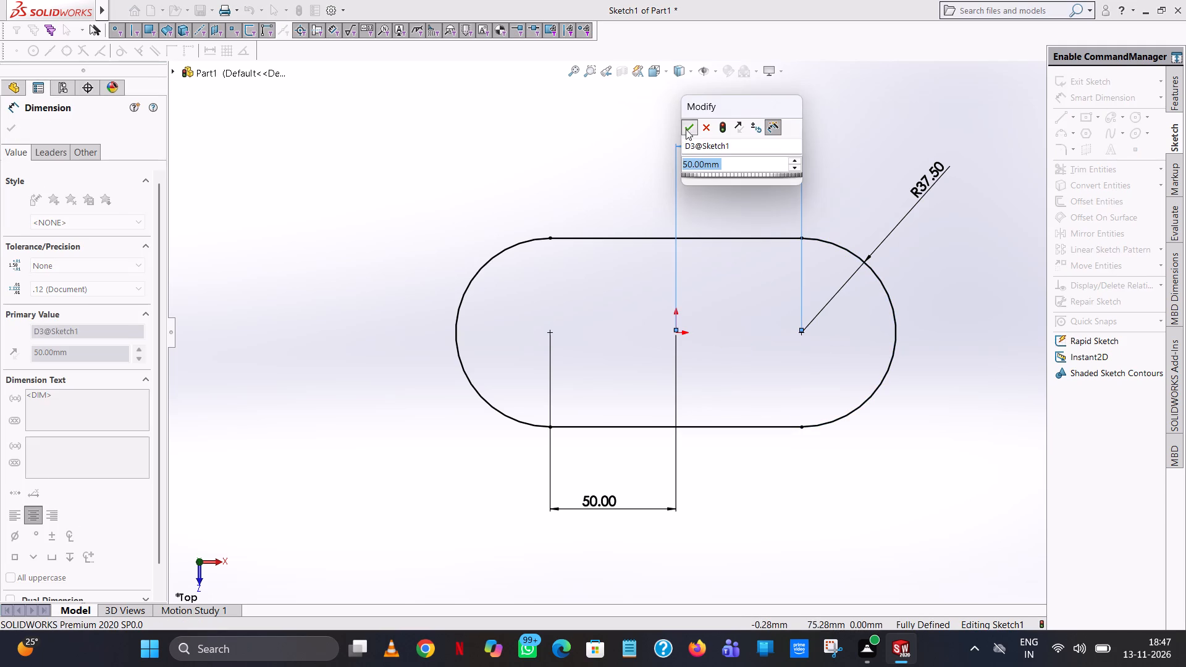
{"action": "left_click", "coordinate": [592, 169]}
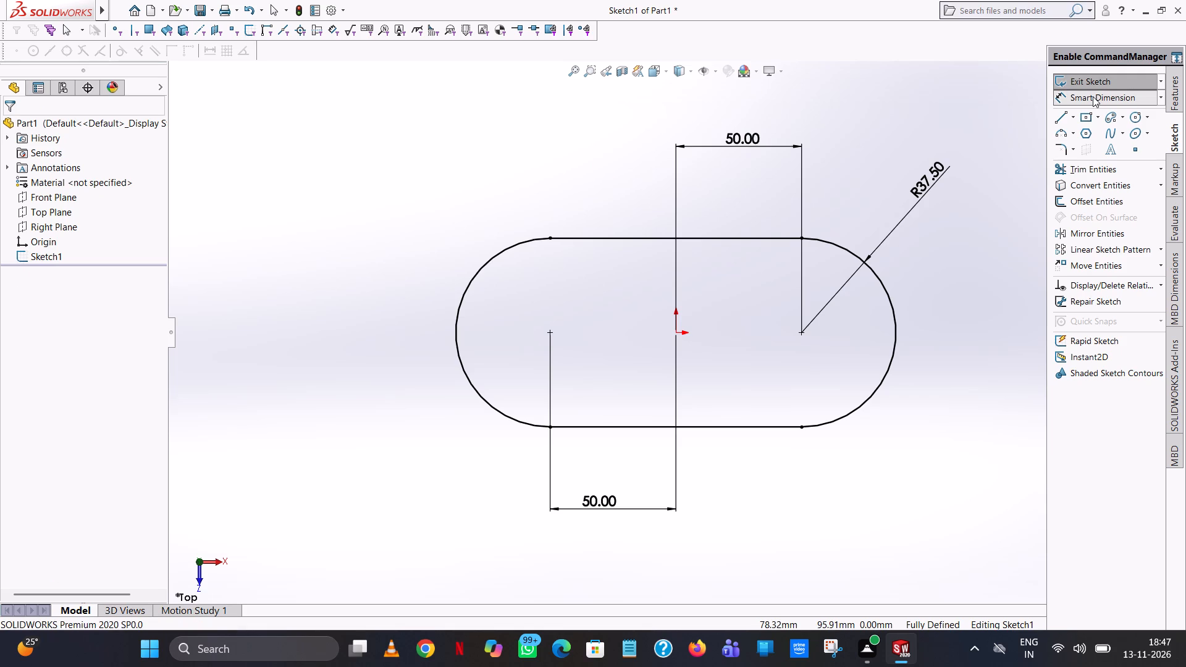
{"action": "left_click", "coordinate": [1074, 104]}
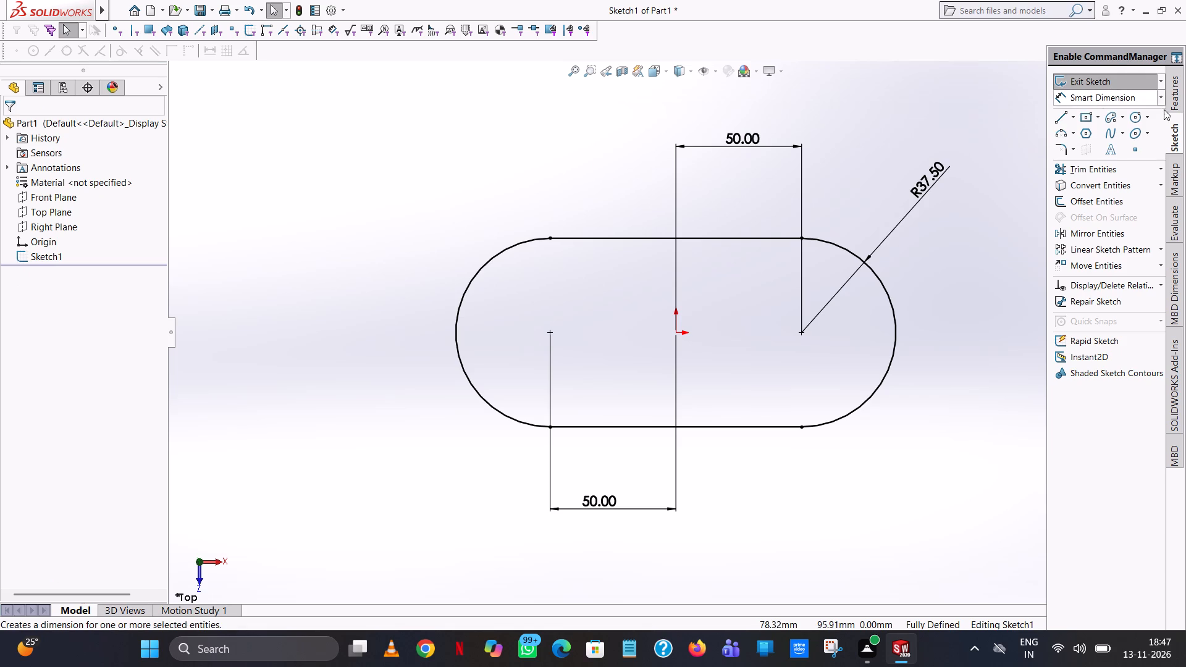
Extrude the oval profile as a solid base with a blind depth of 15 mm.
{"action": "left_click", "coordinate": [1177, 96]}
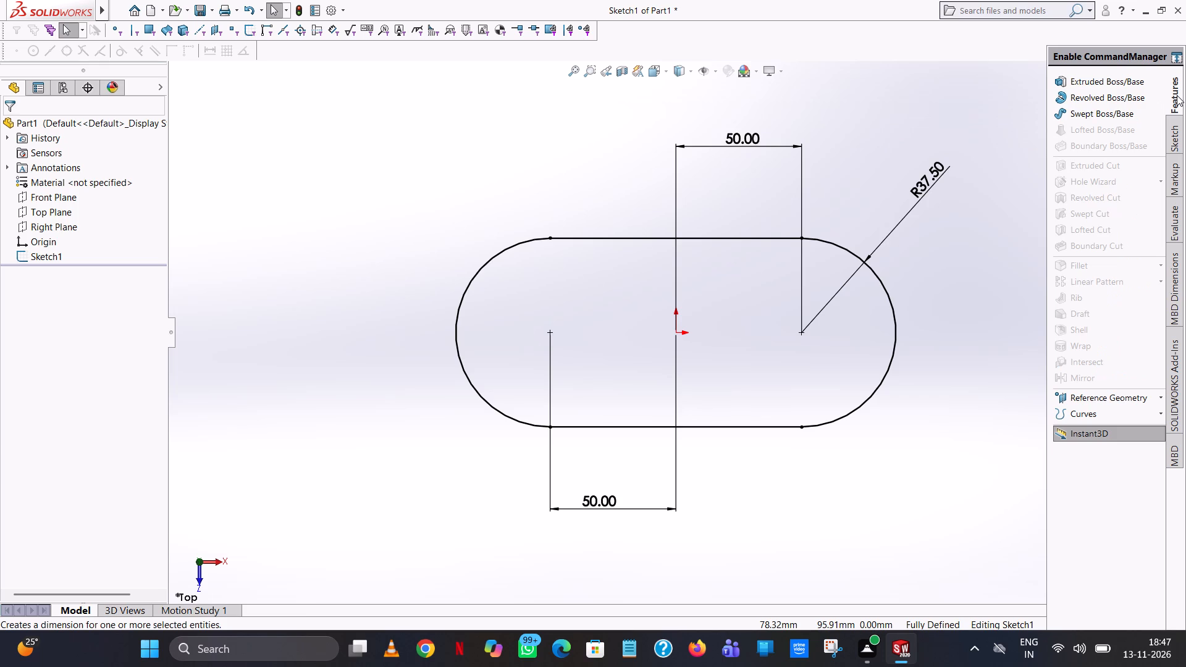
{"action": "left_click", "coordinate": [1135, 81]}
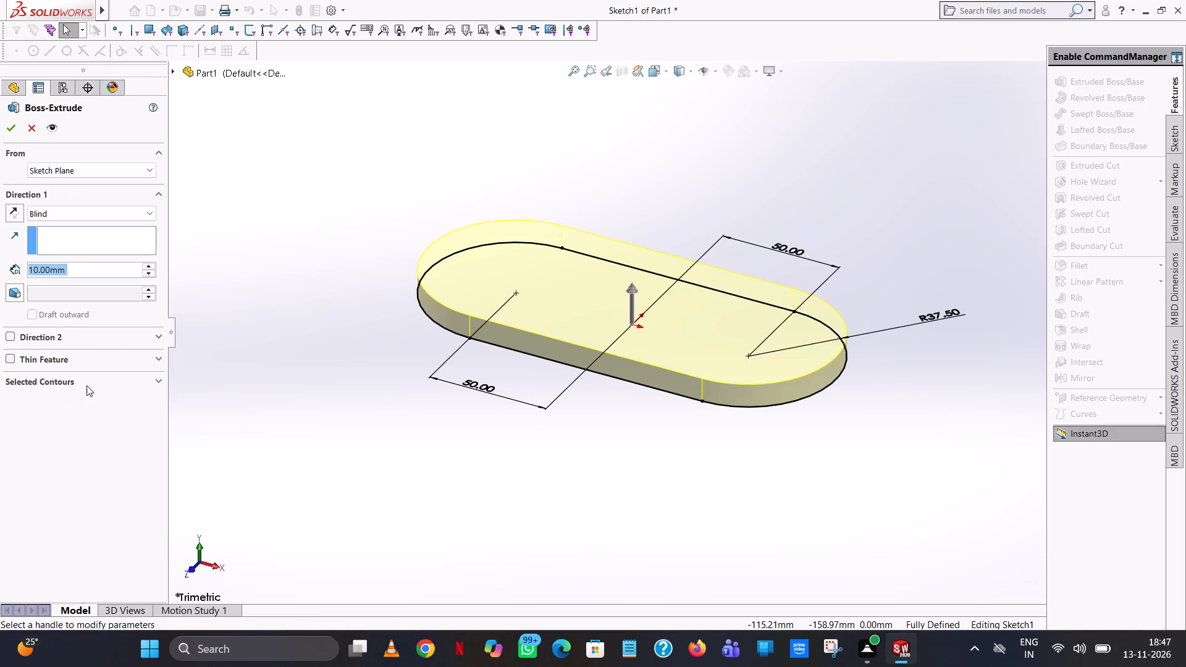
{"action": "type", "text": "15"}
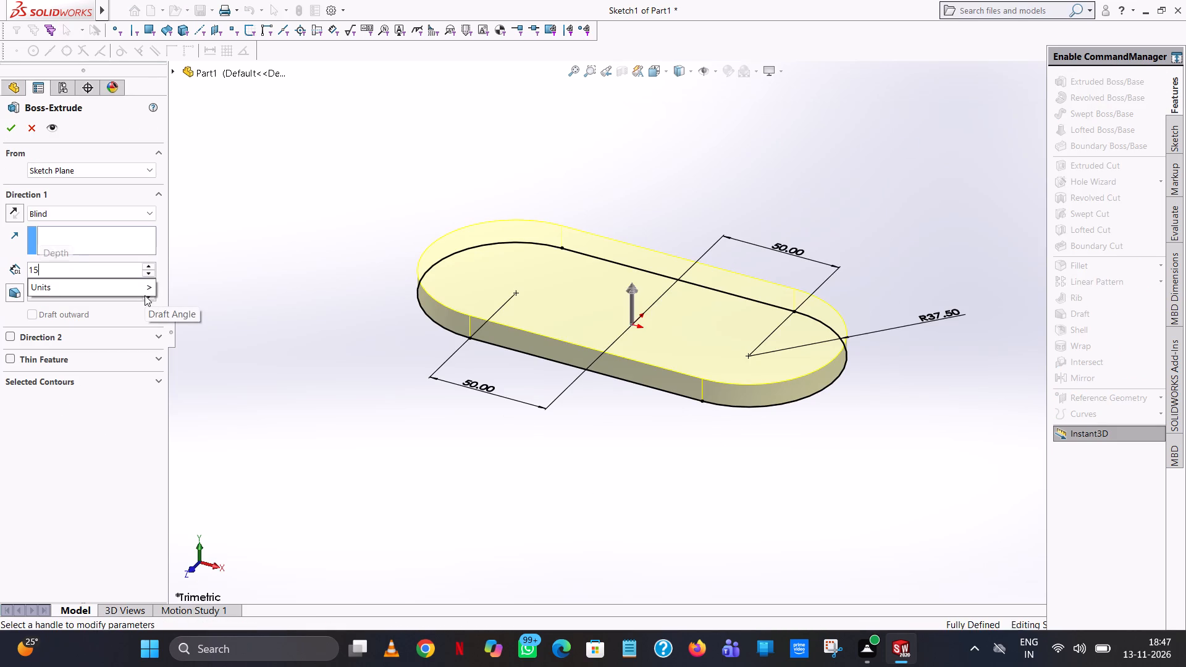
{"action": "key", "text": "Return"}
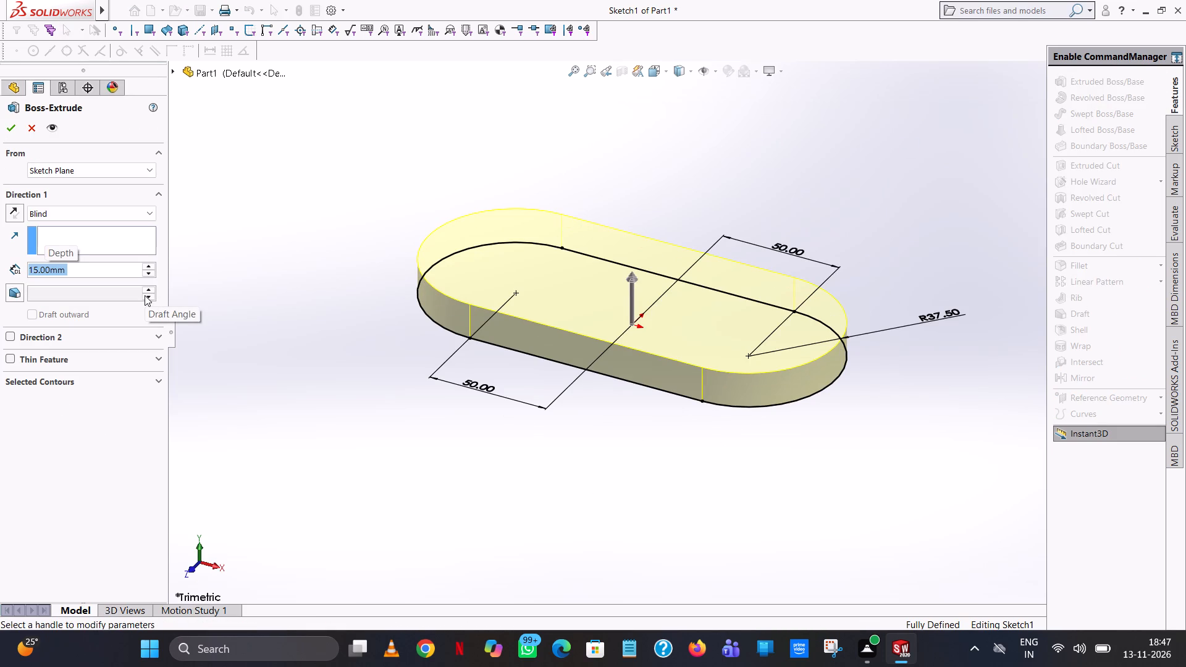
{"action": "left_click", "coordinate": [17, 129]}
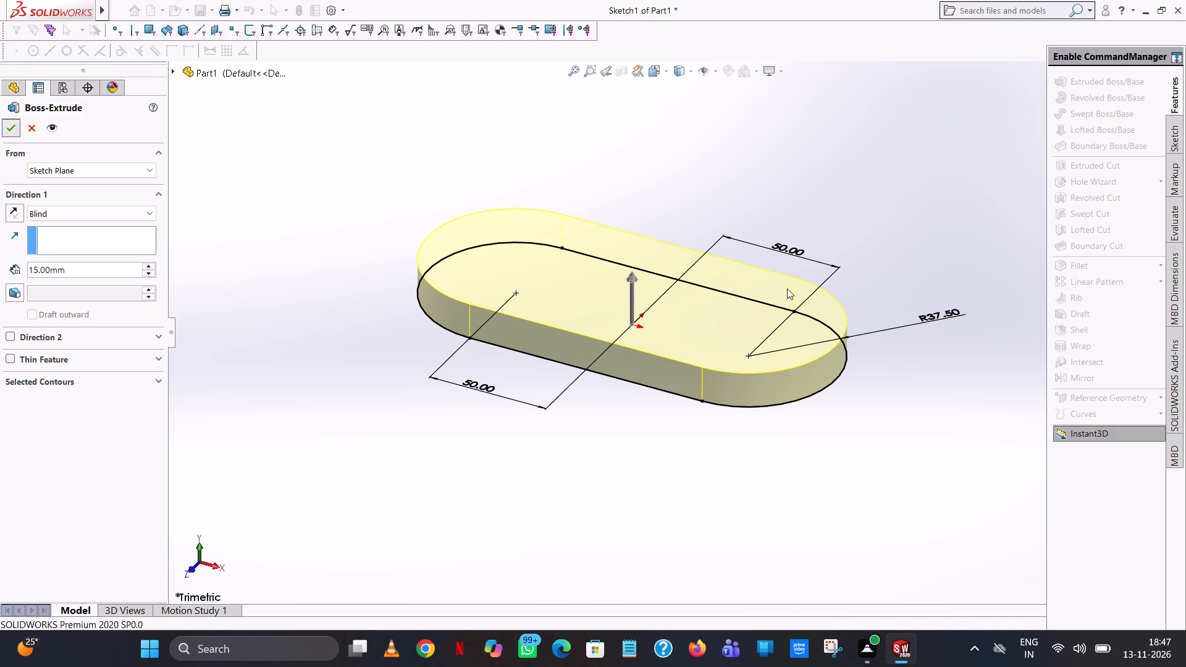
{"action": "left_click", "coordinate": [402, 424]}
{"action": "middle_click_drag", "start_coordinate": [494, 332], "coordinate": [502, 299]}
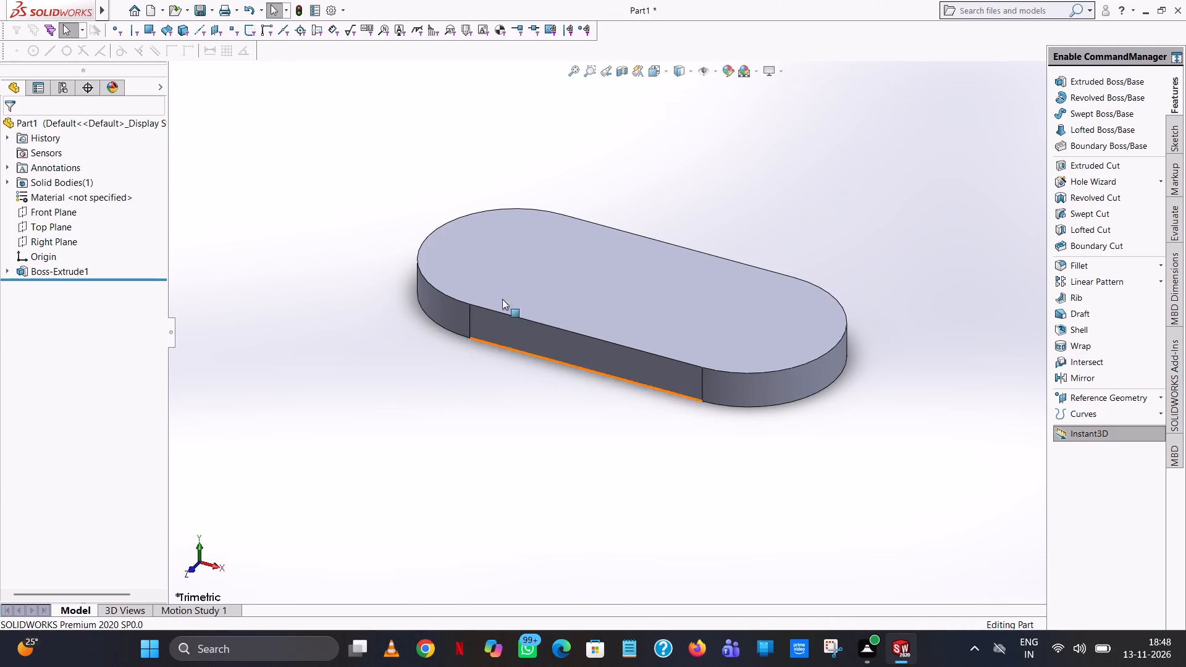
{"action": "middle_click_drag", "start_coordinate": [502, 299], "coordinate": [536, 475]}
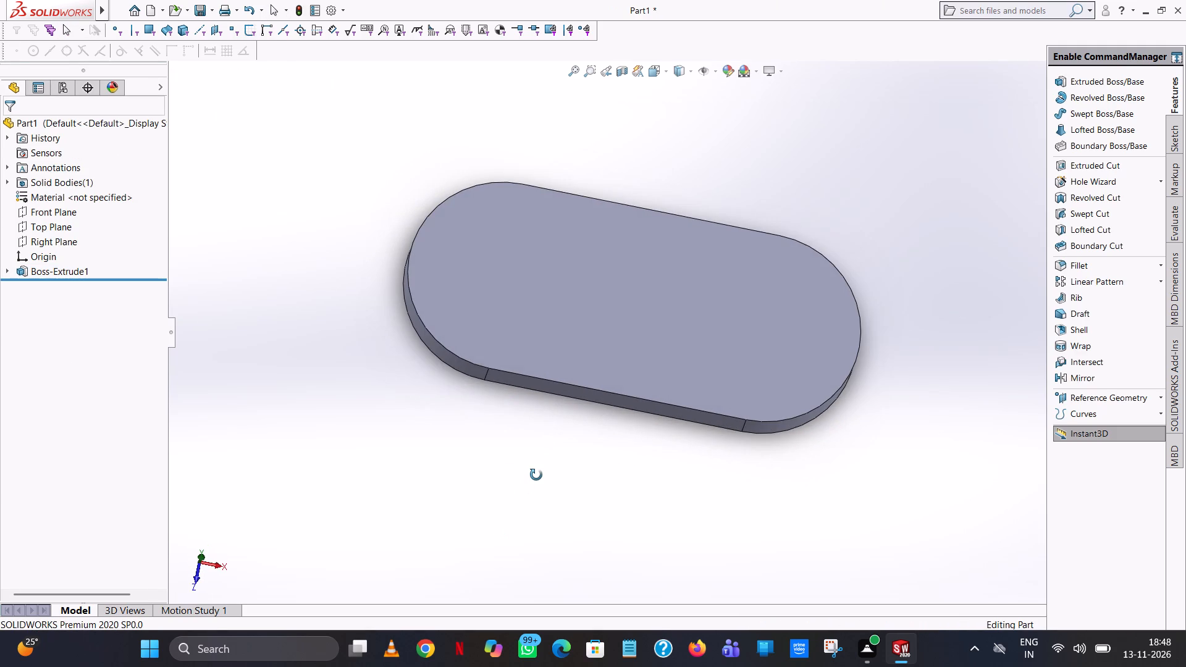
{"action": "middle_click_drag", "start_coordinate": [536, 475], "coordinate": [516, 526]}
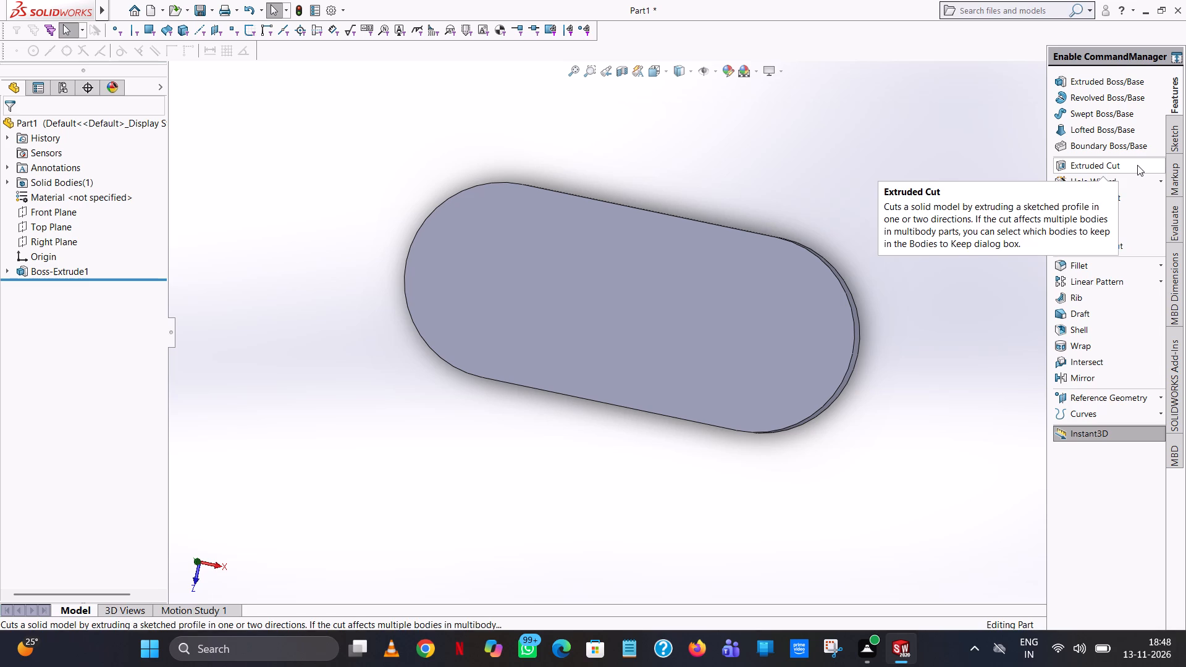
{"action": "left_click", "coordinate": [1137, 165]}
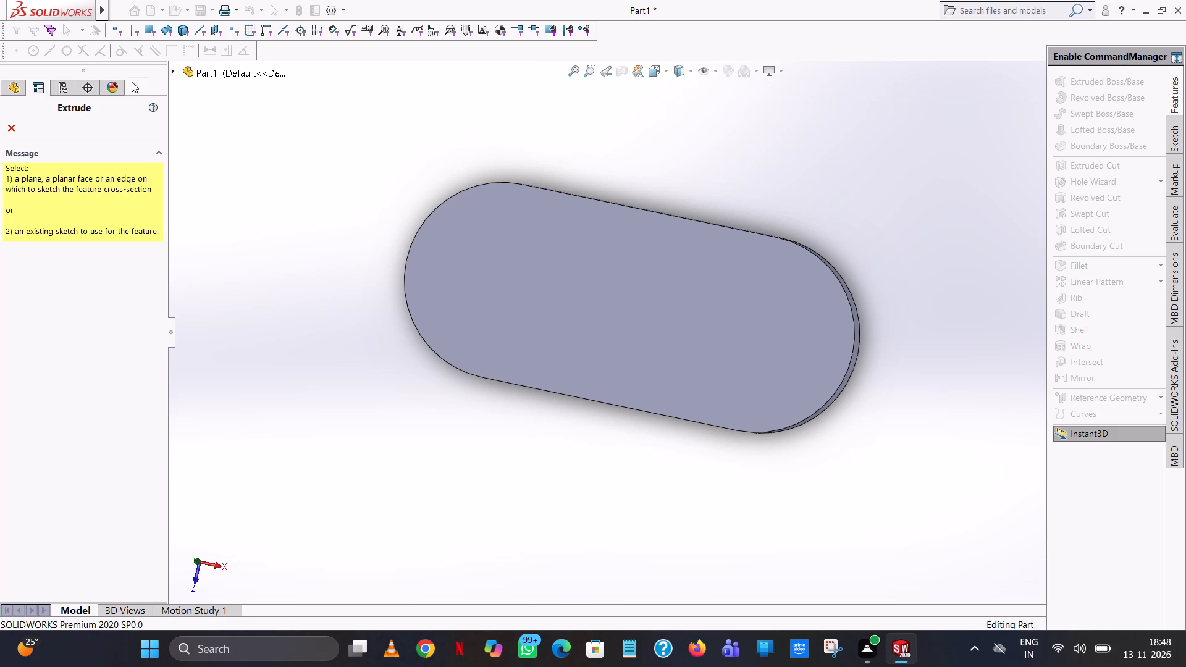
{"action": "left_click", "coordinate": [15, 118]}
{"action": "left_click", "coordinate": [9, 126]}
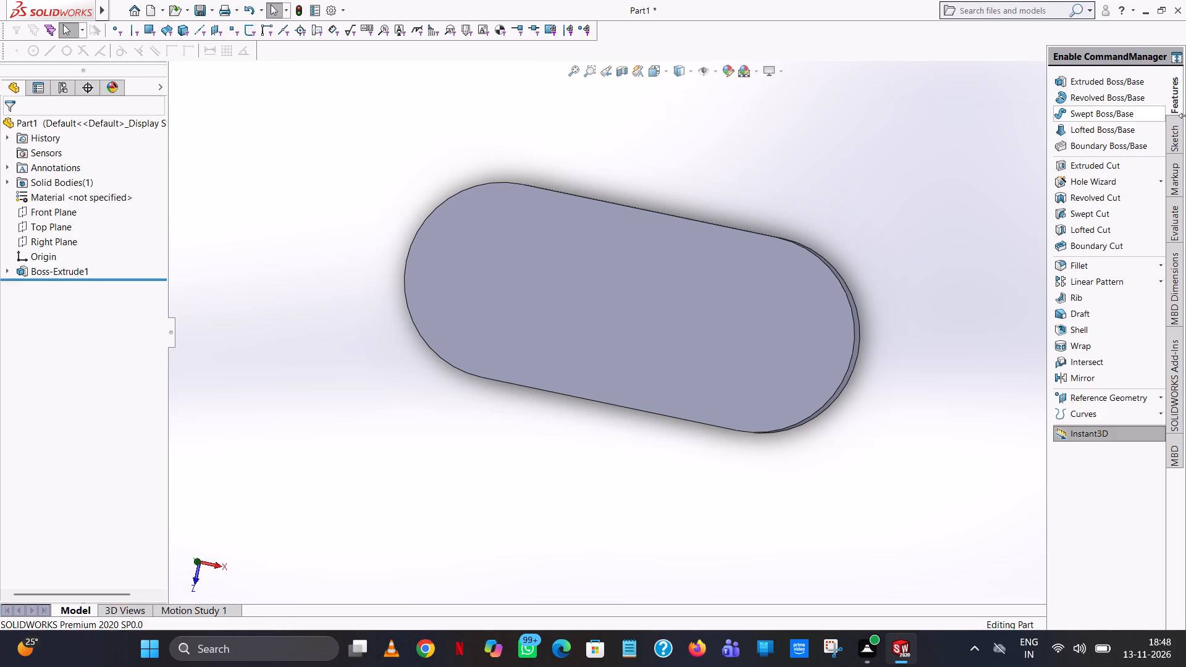
Start a sketch on the top face of the oval base and view it face-on.
{"action": "left_click", "coordinate": [1118, 76]}
{"action": "left_click", "coordinate": [575, 243]}
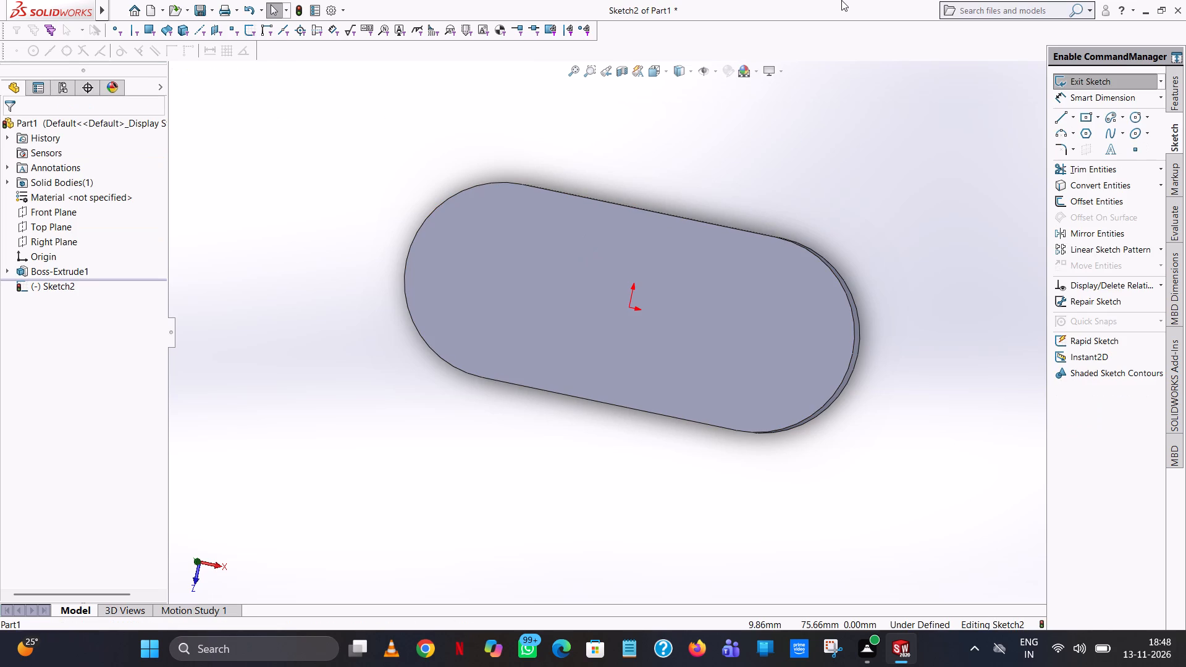
{"action": "left_click", "coordinate": [667, 77]}
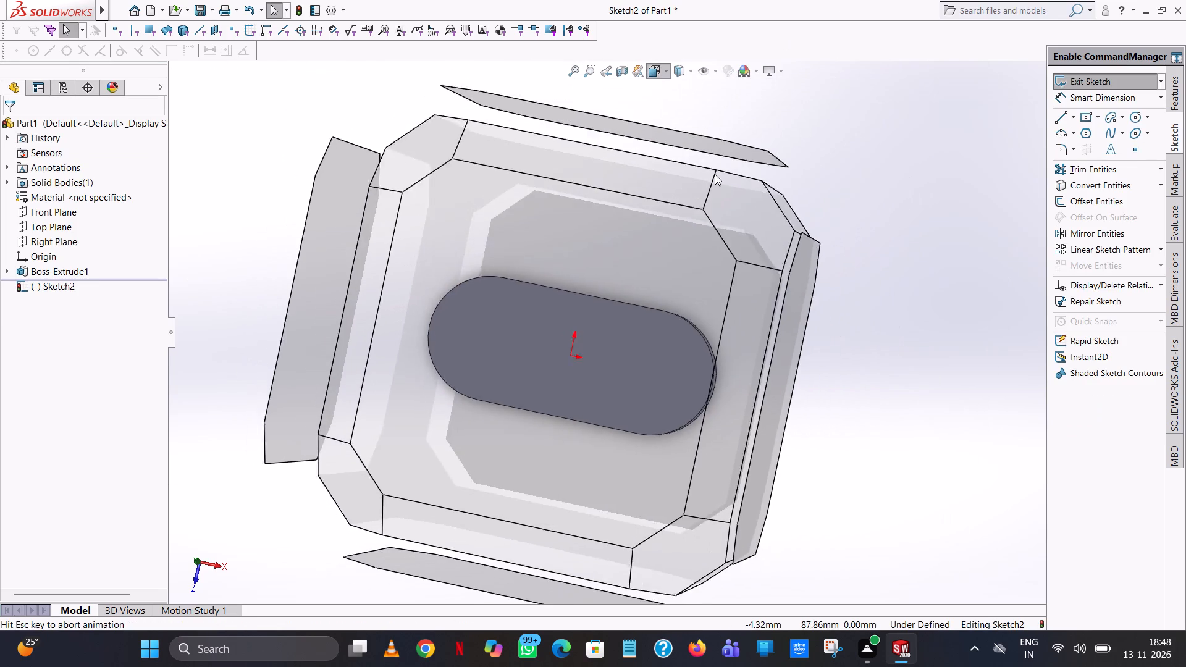
{"action": "left_click", "coordinate": [730, 142]}
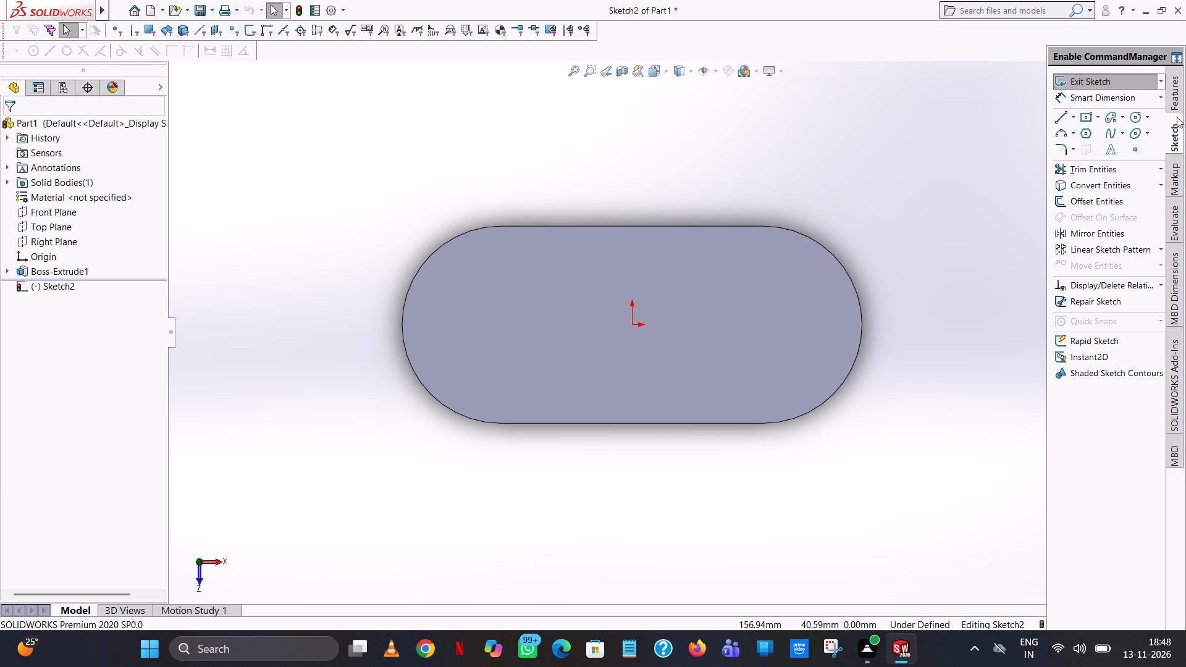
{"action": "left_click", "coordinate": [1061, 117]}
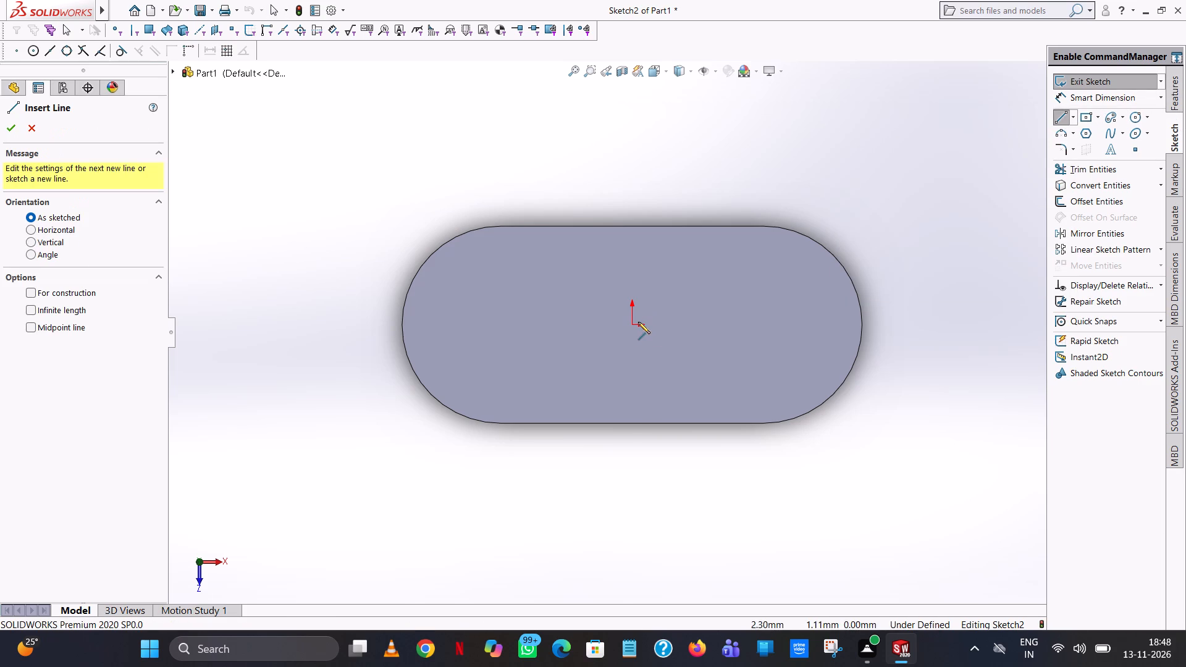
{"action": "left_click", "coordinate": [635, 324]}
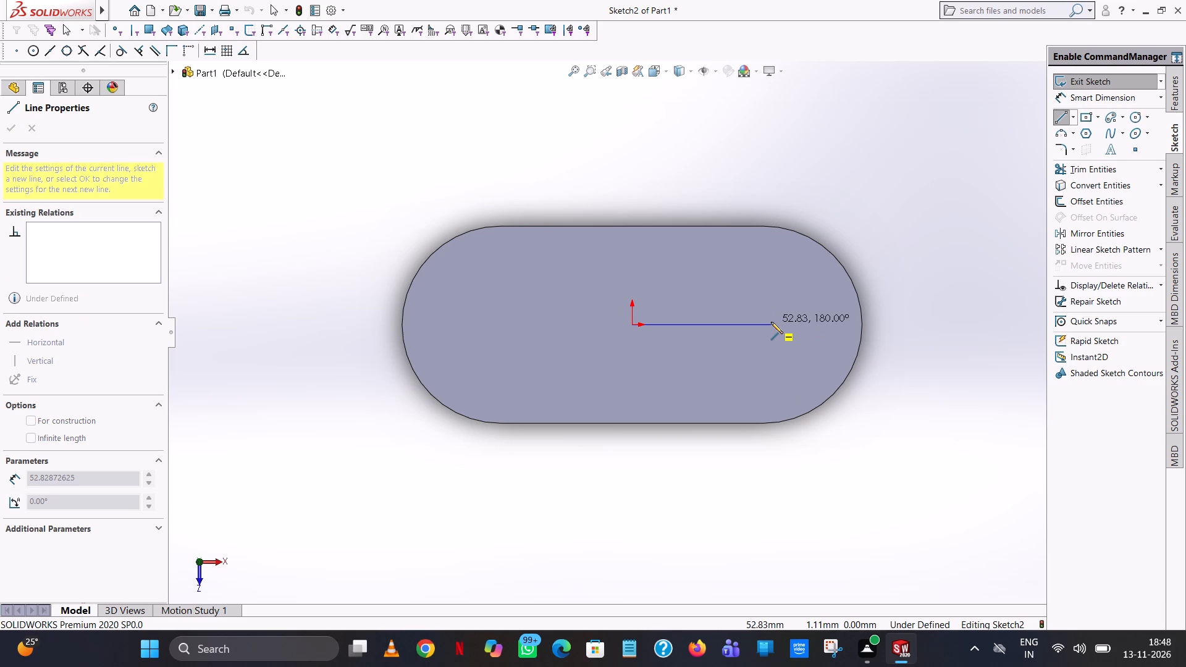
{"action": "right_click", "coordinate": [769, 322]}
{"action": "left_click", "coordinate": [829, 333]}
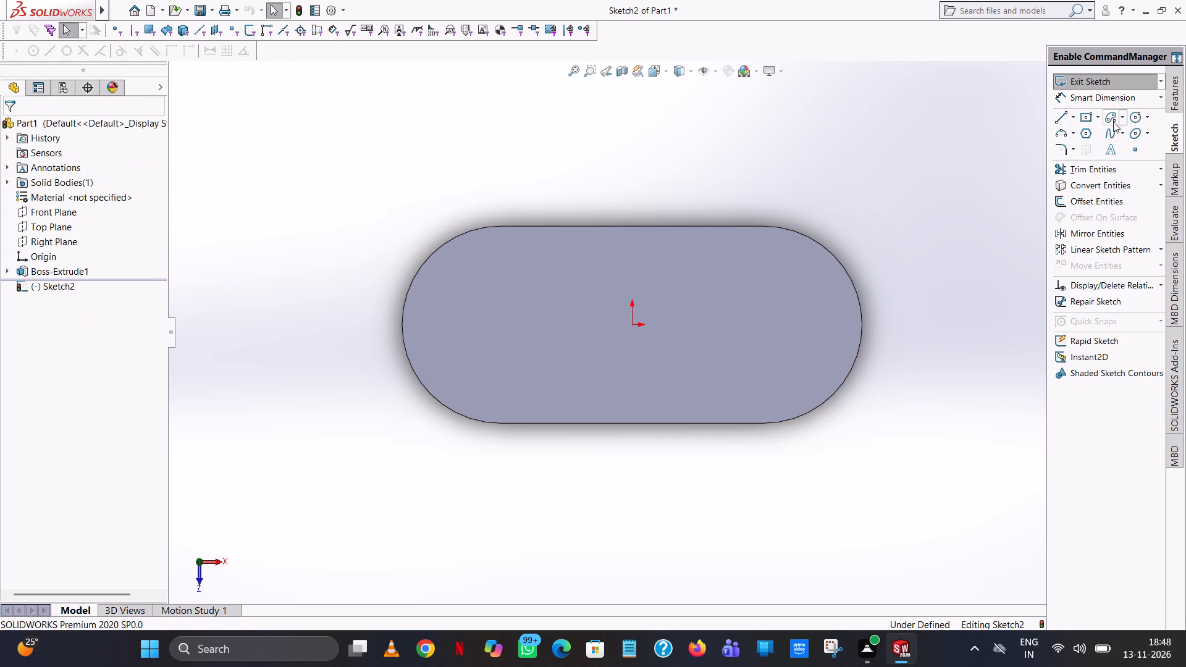
Sketch a circle of radius 12 mm centred on the base's positive X arc centre.
{"action": "left_click", "coordinate": [1134, 120]}
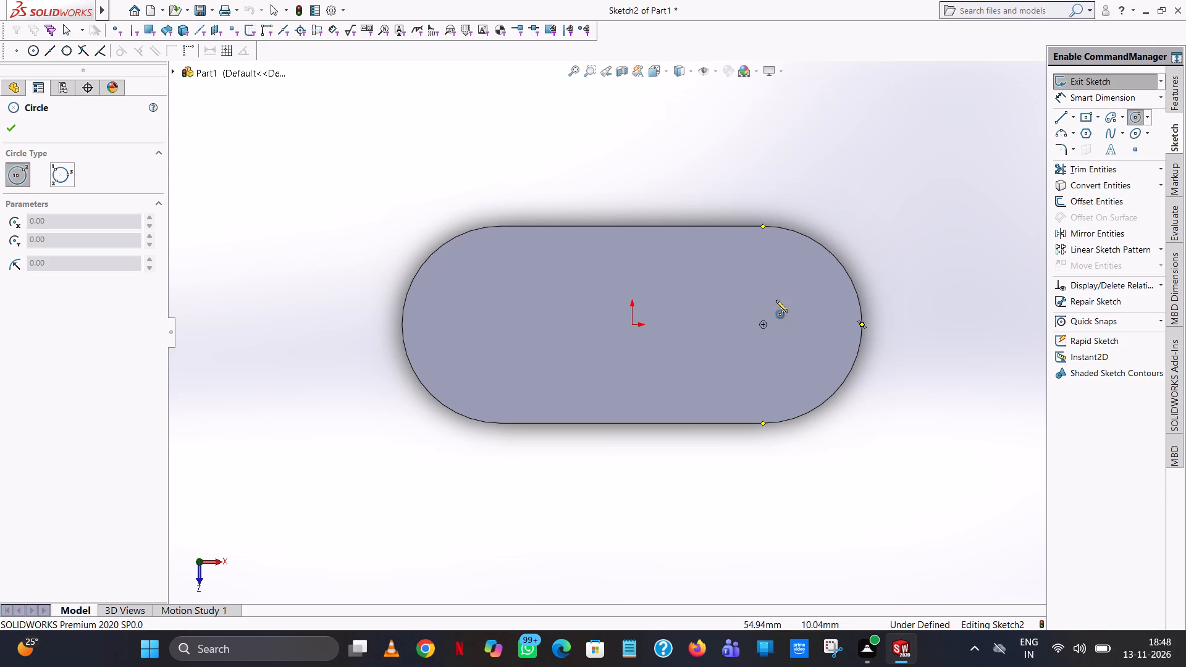
{"action": "left_click", "coordinate": [763, 325]}
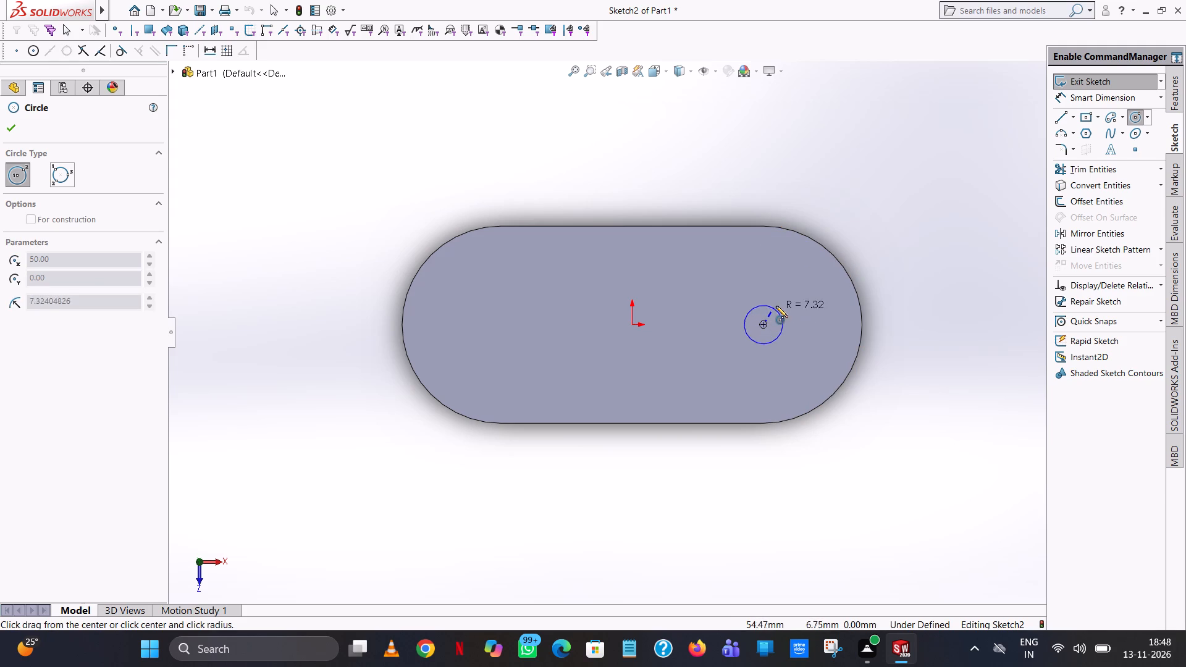
{"action": "left_click", "coordinate": [776, 306]}
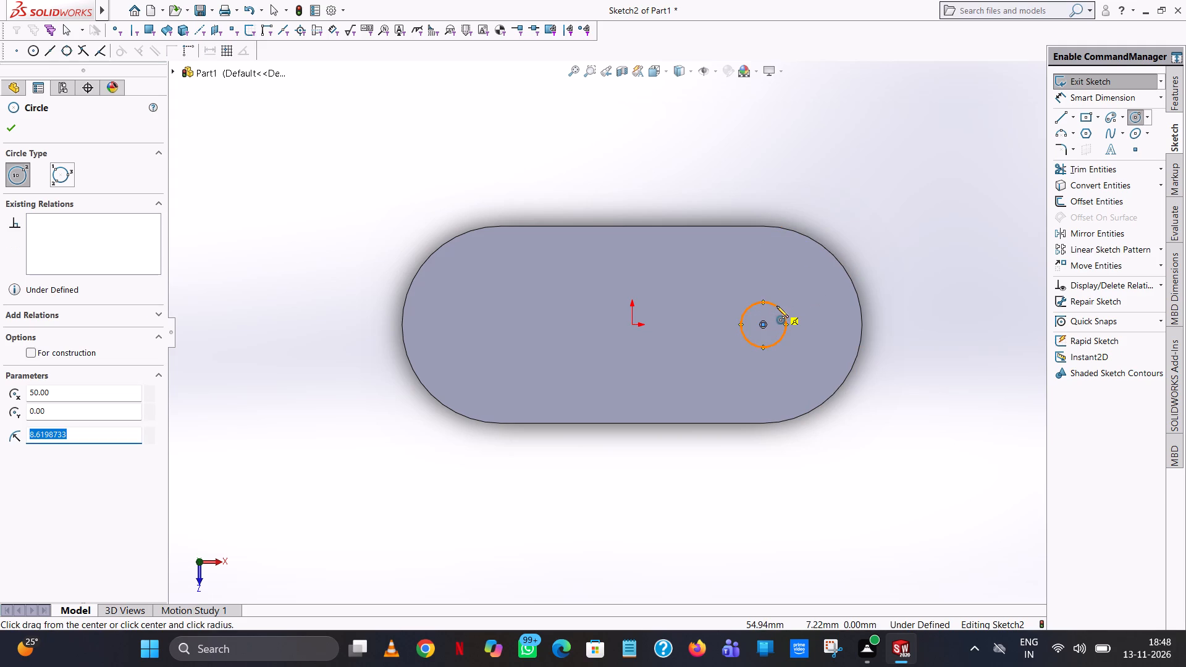
{"action": "type", "text": "12"}
{"action": "key", "text": "Return"}
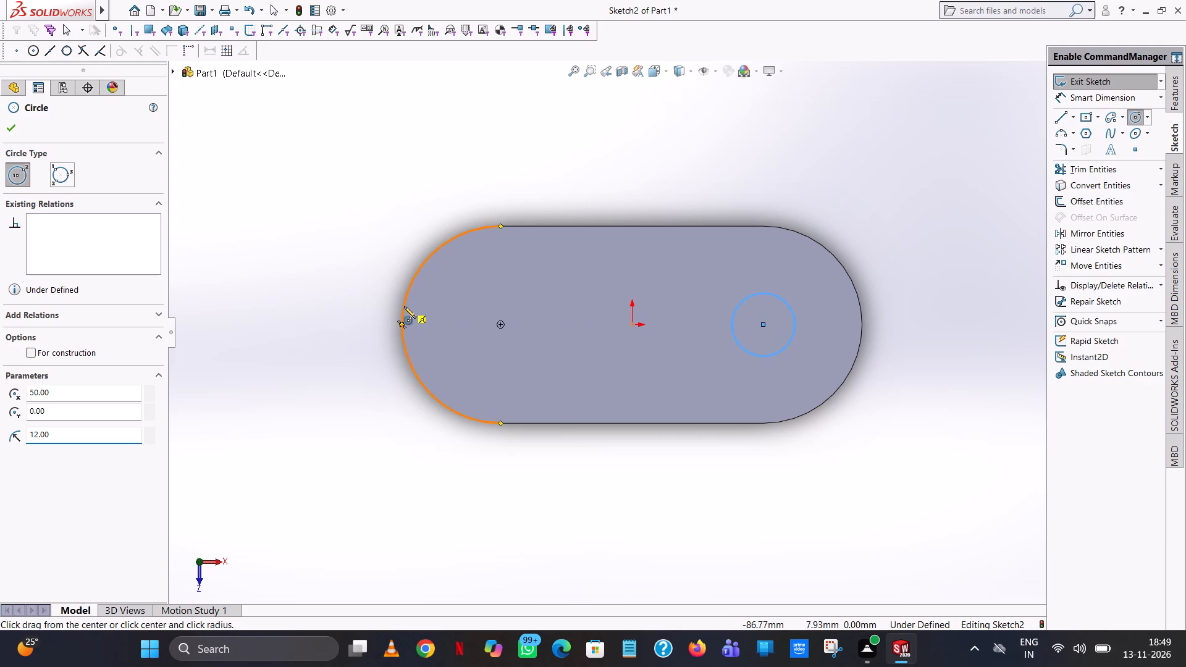
Sketch a circle of radius 12 mm centred on the base's negative X arc centre.
{"action": "left_click", "coordinate": [499, 324]}
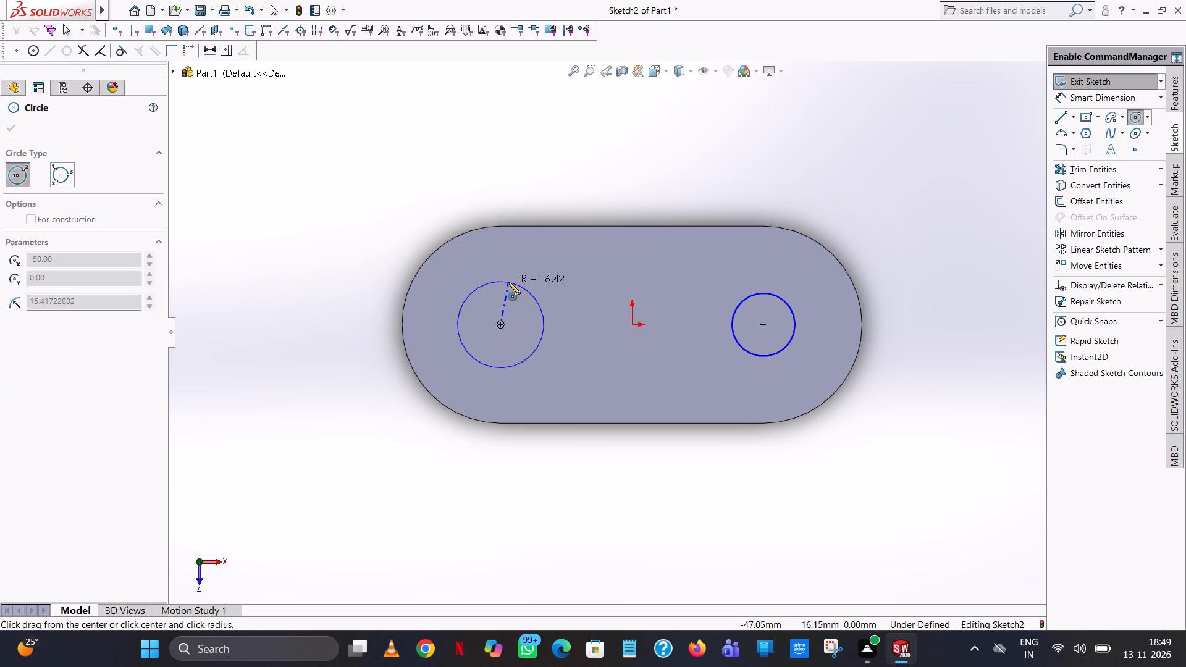
{"action": "left_click", "coordinate": [508, 282]}
{"action": "type", "text": "12"}
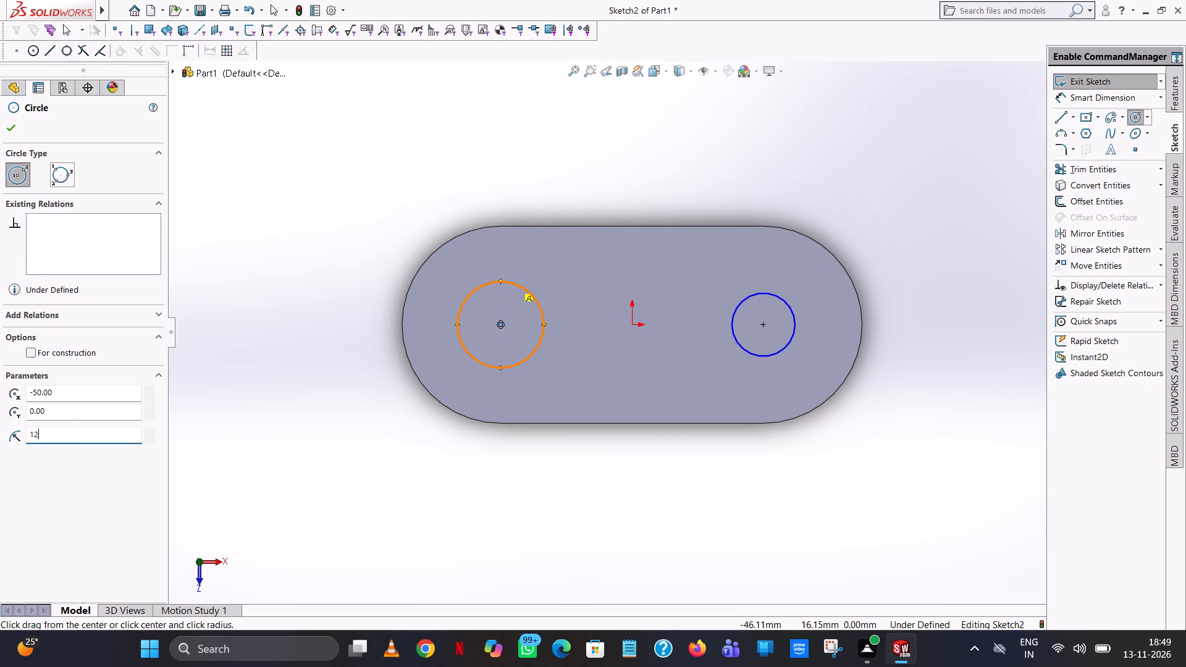
{"action": "key", "text": "Return"}
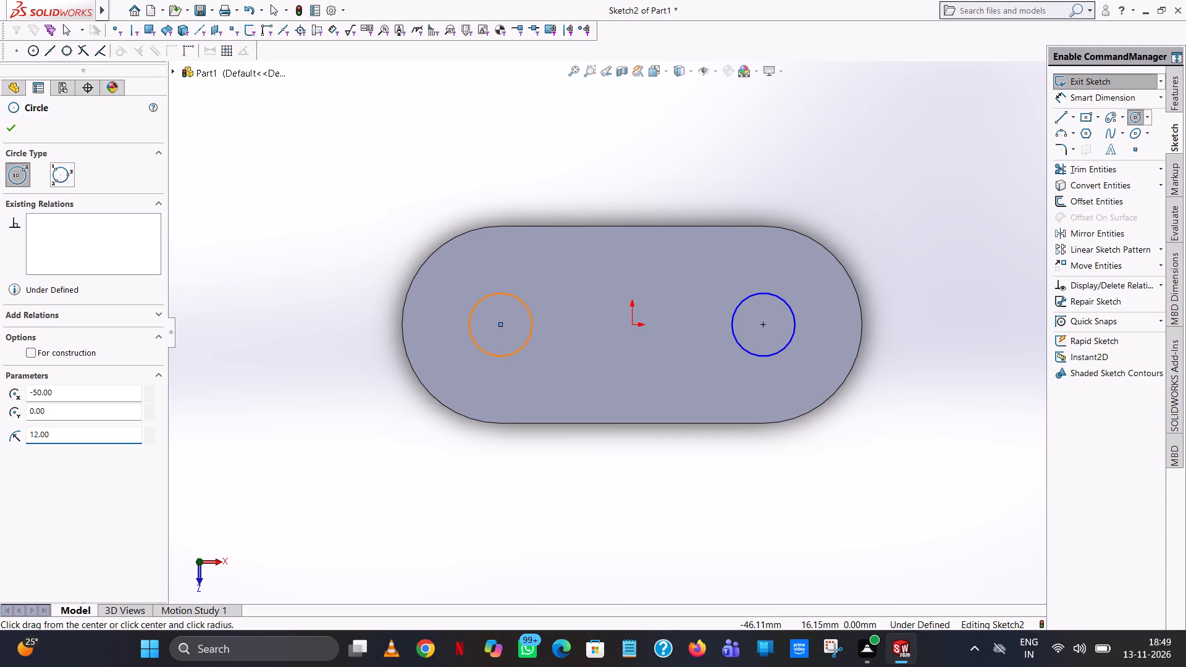
{"action": "right_click", "coordinate": [511, 282]}
{"action": "left_click", "coordinate": [564, 297]}
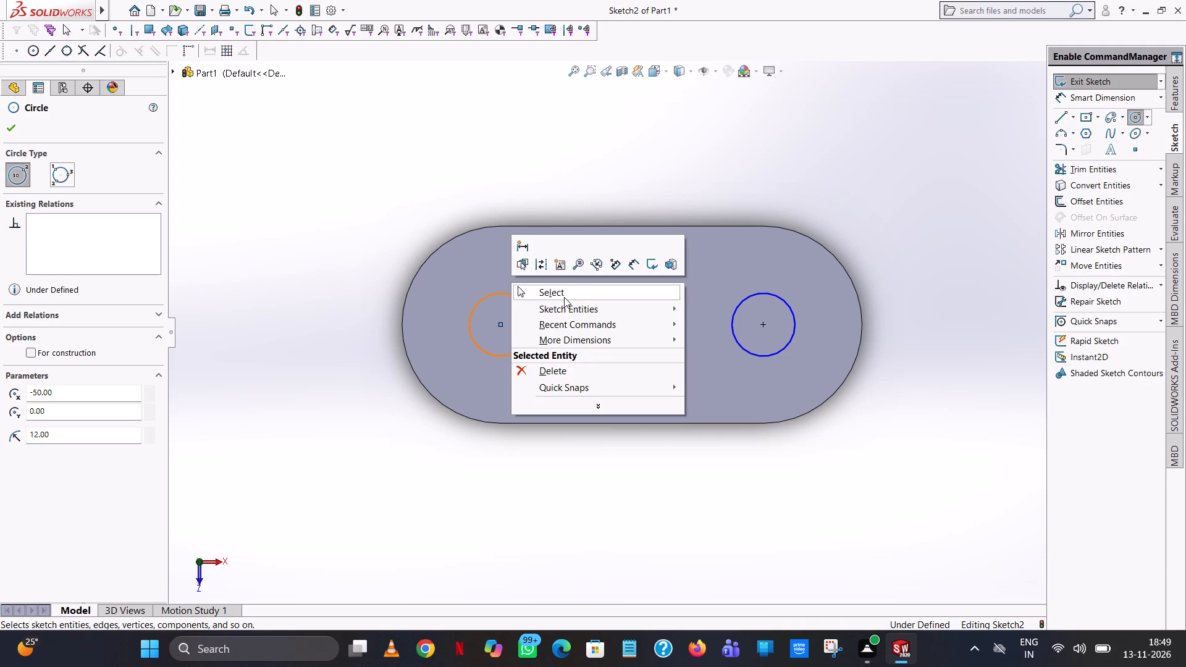
Sketch a central circle of radius 55/2 mm (27.5 mm) centred on the origin.
{"action": "left_click", "coordinate": [1138, 114]}
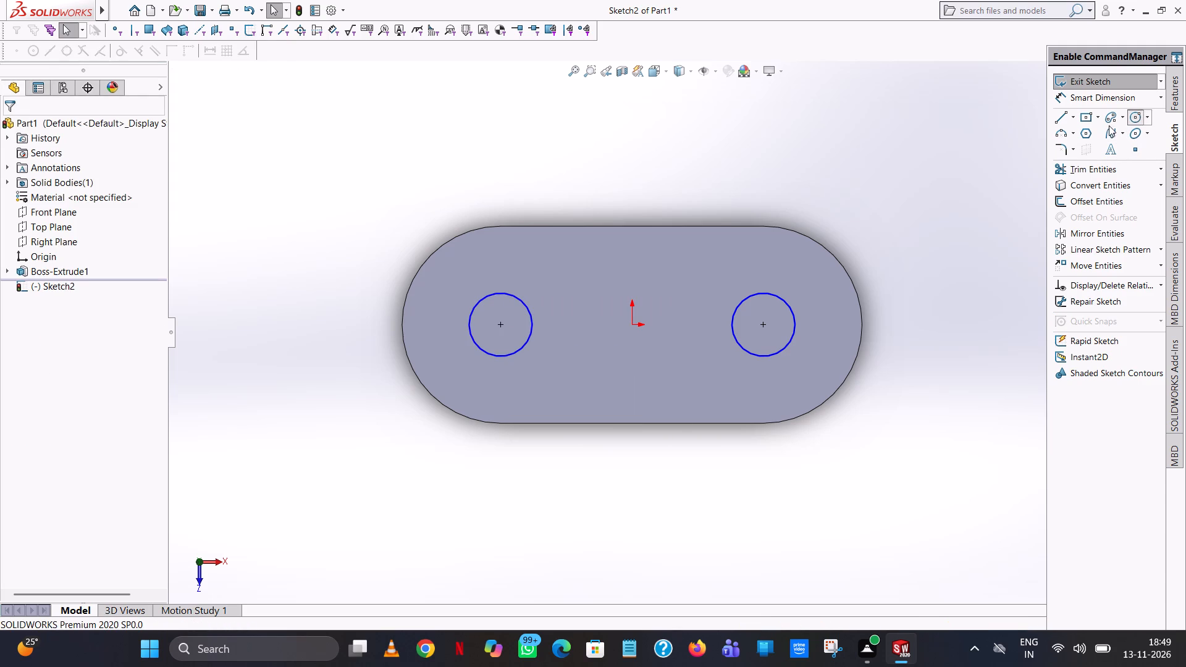
{"action": "left_click", "coordinate": [632, 324]}
{"action": "left_click", "coordinate": [645, 254]}
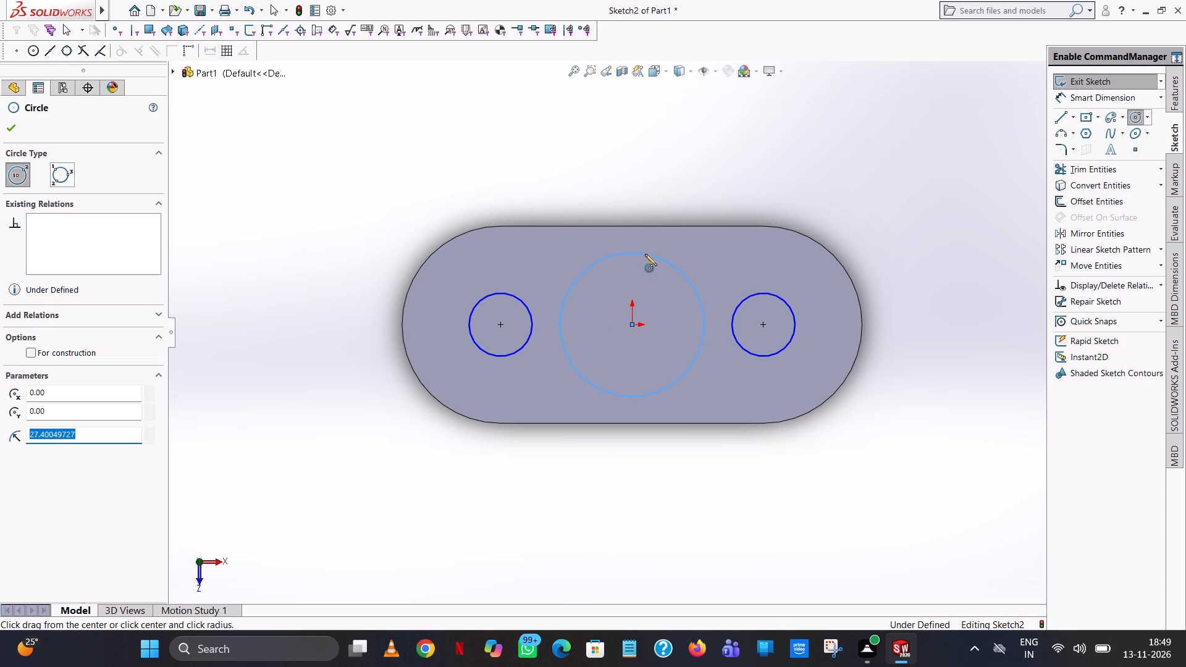
{"action": "type", "text": "55/2"}
{"action": "key", "text": "Return"}
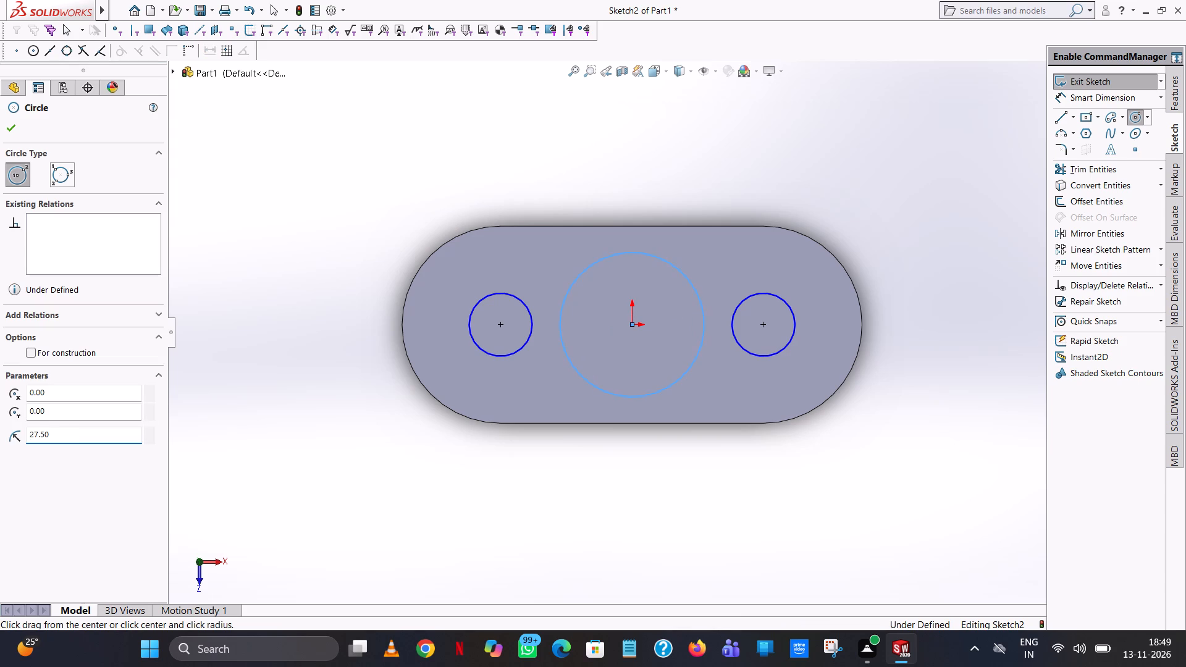
{"action": "right_click", "coordinate": [645, 254]}
{"action": "left_click", "coordinate": [673, 267]}
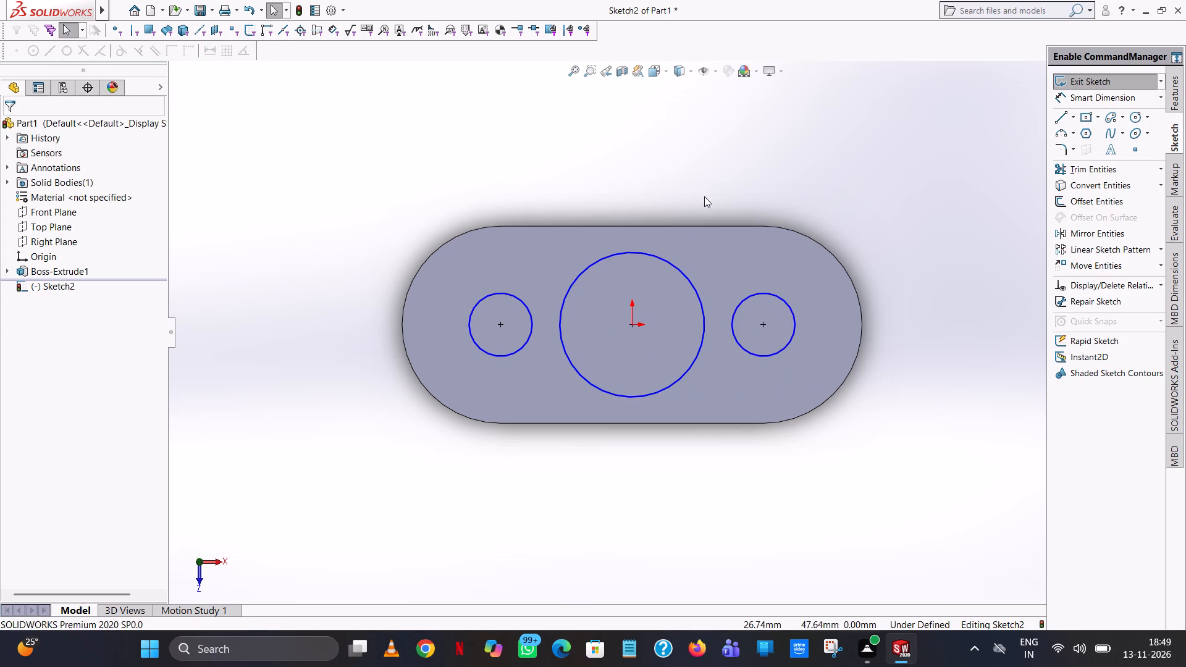
{"action": "left_click", "coordinate": [707, 190]}
Sketch a line about 51 mm long from the negative X circle to the central circle, tangent, on the negative Z side.
{"action": "left_click", "coordinate": [1057, 117]}
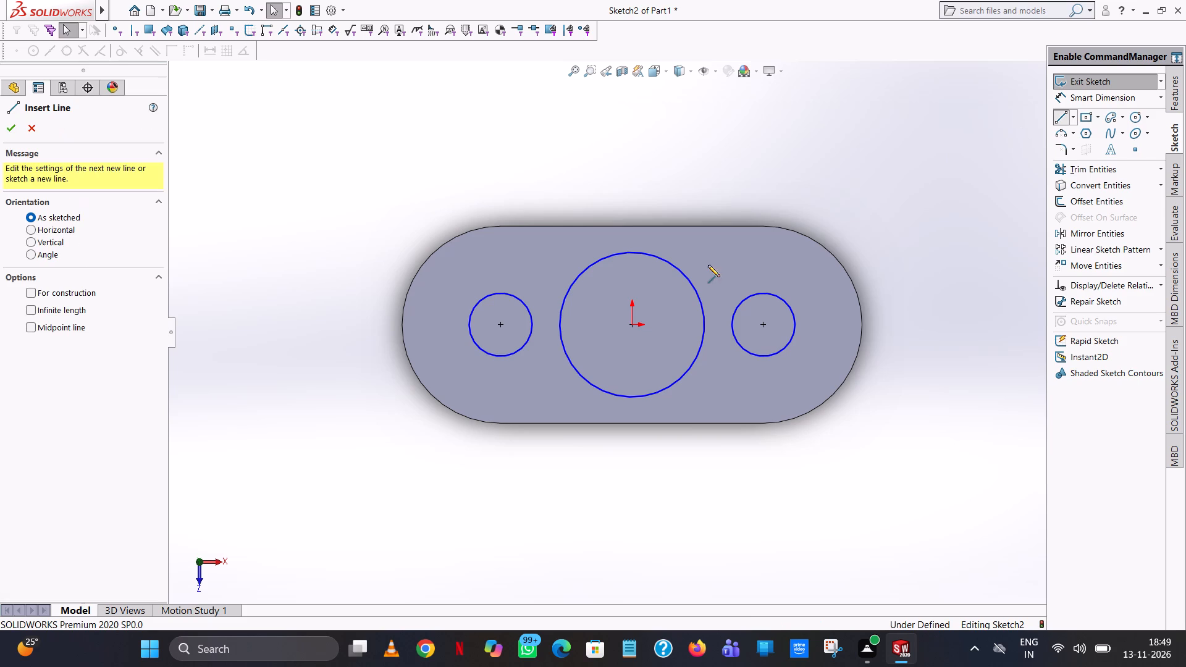
{"action": "left_click", "coordinate": [482, 301]}
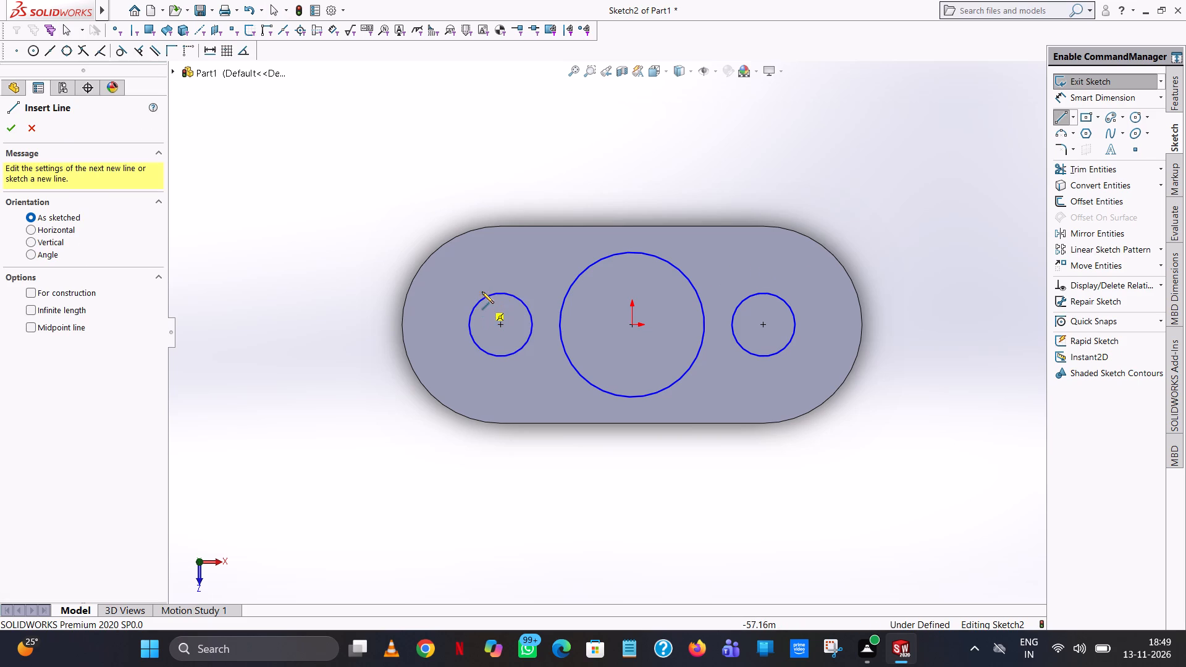
{"action": "left_click", "coordinate": [609, 256]}
{"action": "right_click", "coordinate": [609, 256]}
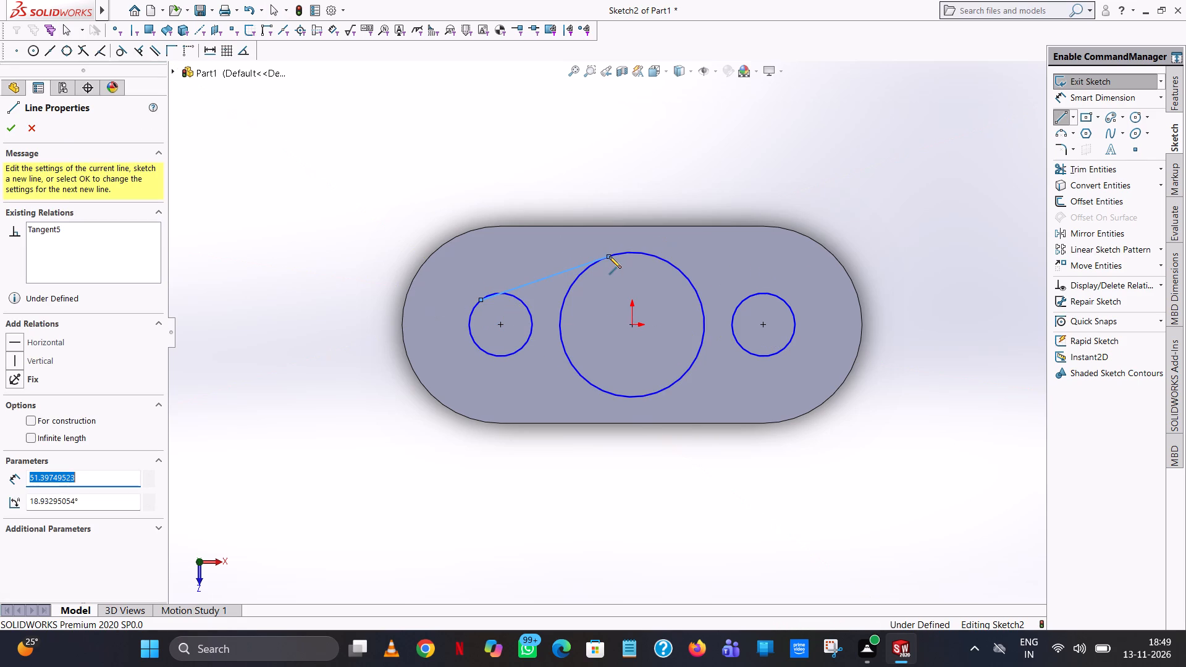
{"action": "left_click", "coordinate": [641, 265]}
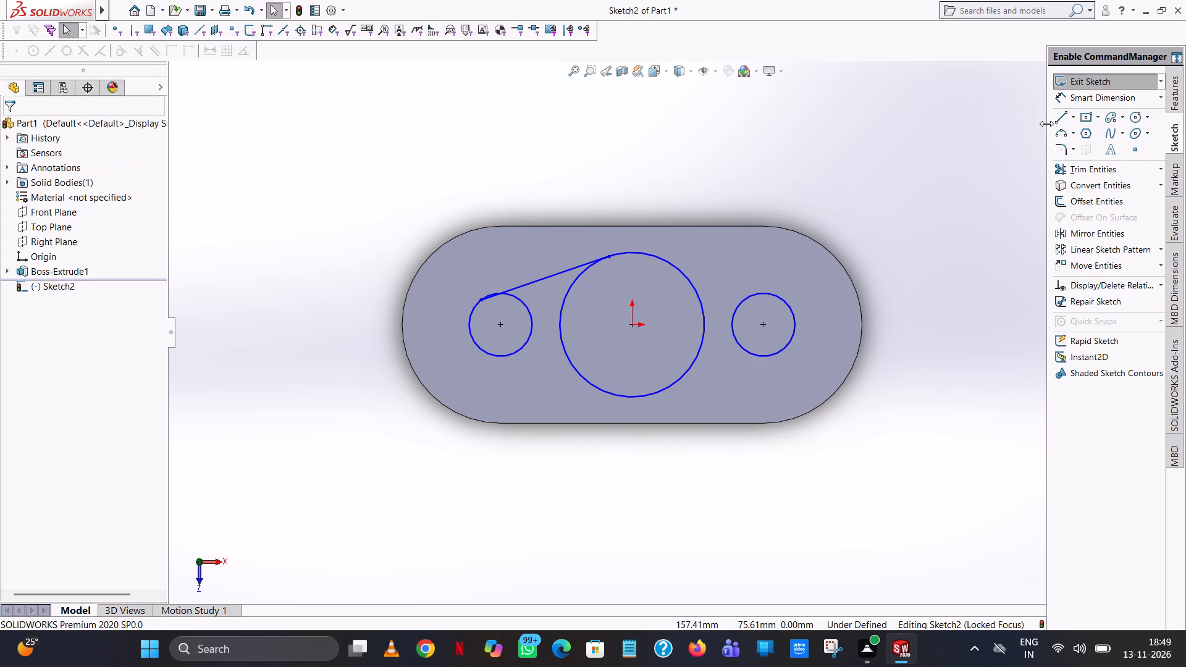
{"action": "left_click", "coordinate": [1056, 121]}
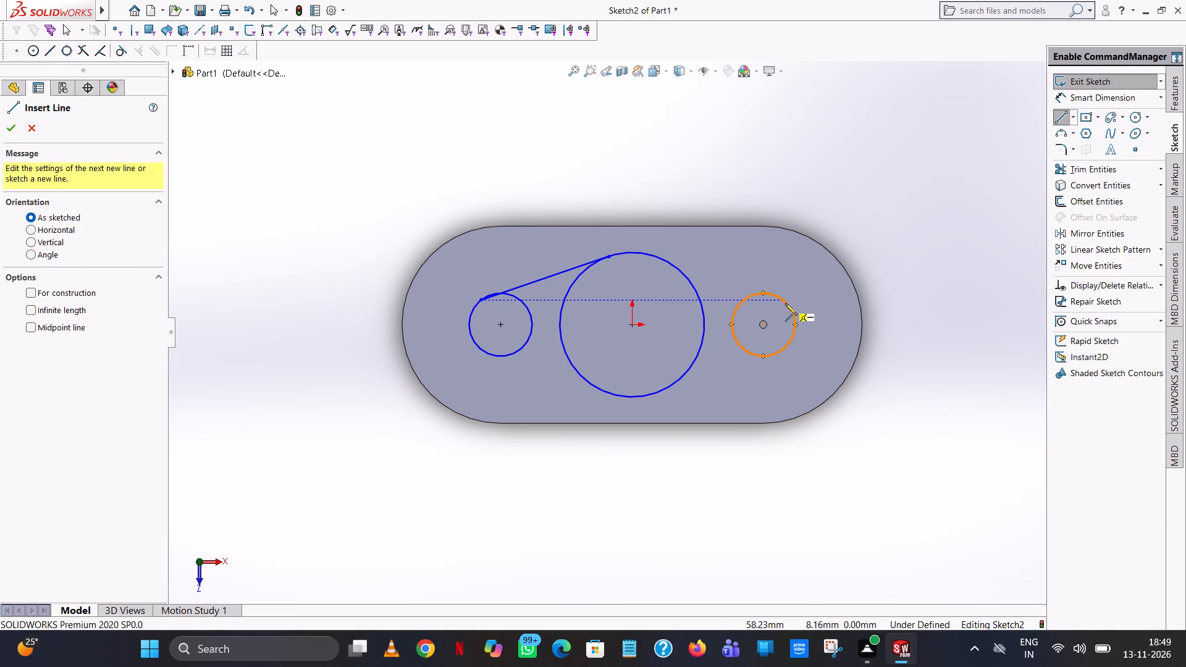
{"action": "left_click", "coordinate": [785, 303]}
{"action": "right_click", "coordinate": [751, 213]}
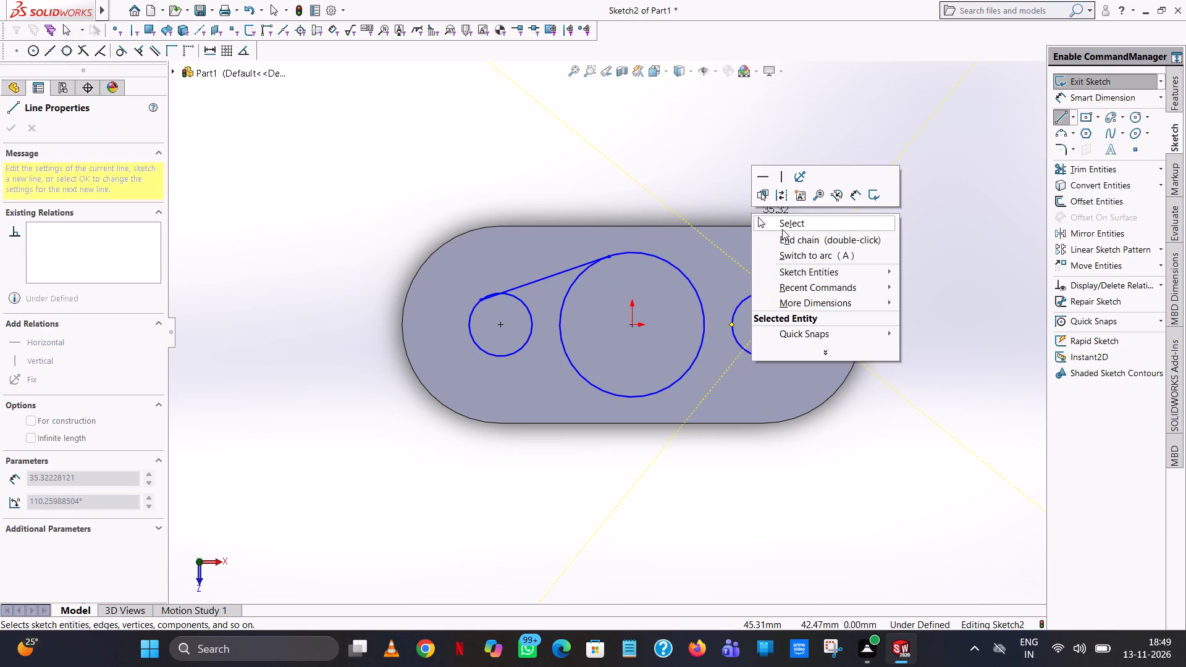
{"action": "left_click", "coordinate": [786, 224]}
Sketch a tangent line about 47.5 mm long from the central circle to the positive X circle on the negative Z side.
{"action": "left_click", "coordinate": [1061, 115]}
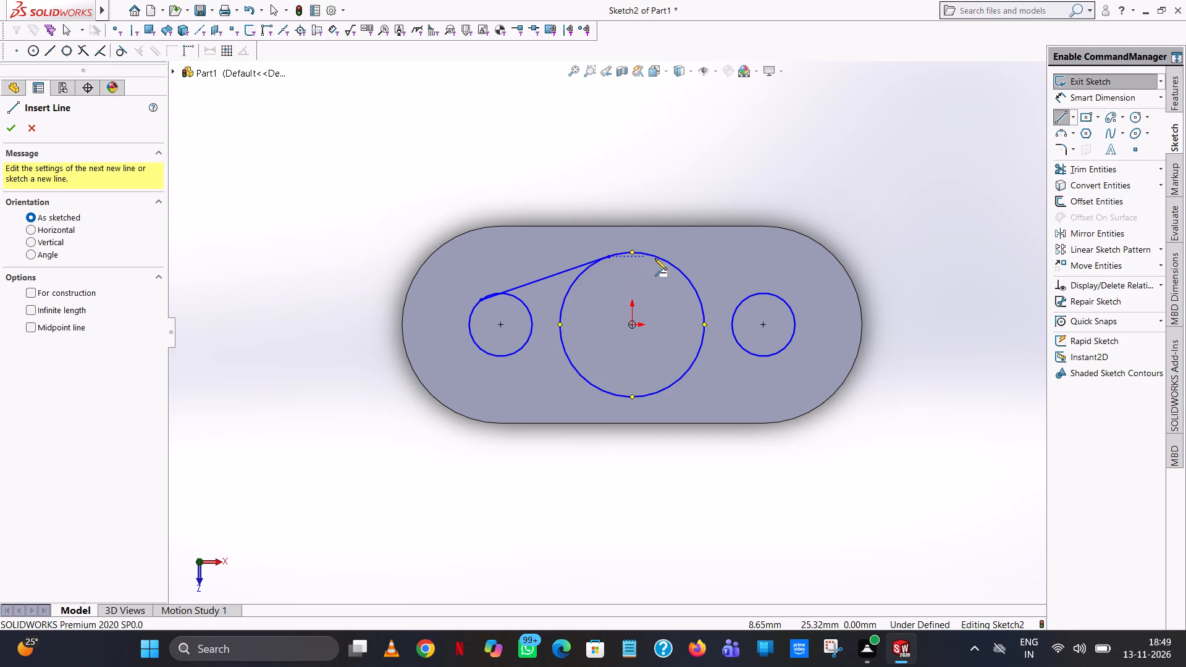
{"action": "left_click_drag", "start_coordinate": [623, 252], "coordinate": [631, 246]}
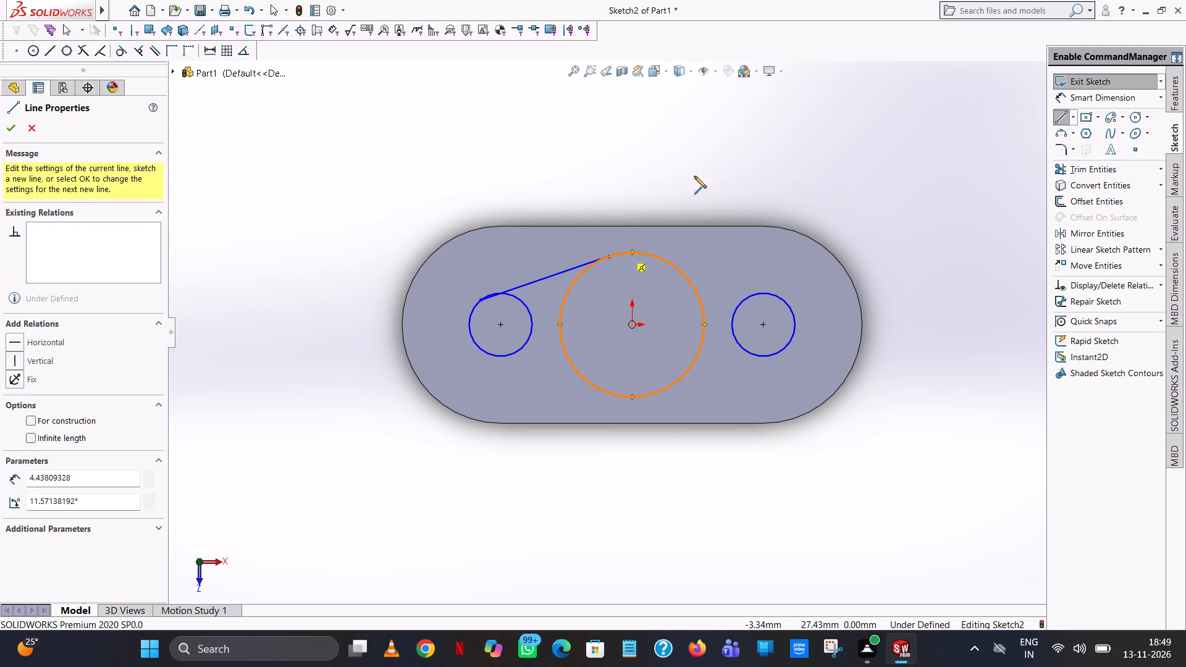
{"action": "left_click", "coordinate": [777, 296]}
{"action": "right_click", "coordinate": [777, 296]}
{"action": "left_click", "coordinate": [795, 303]}
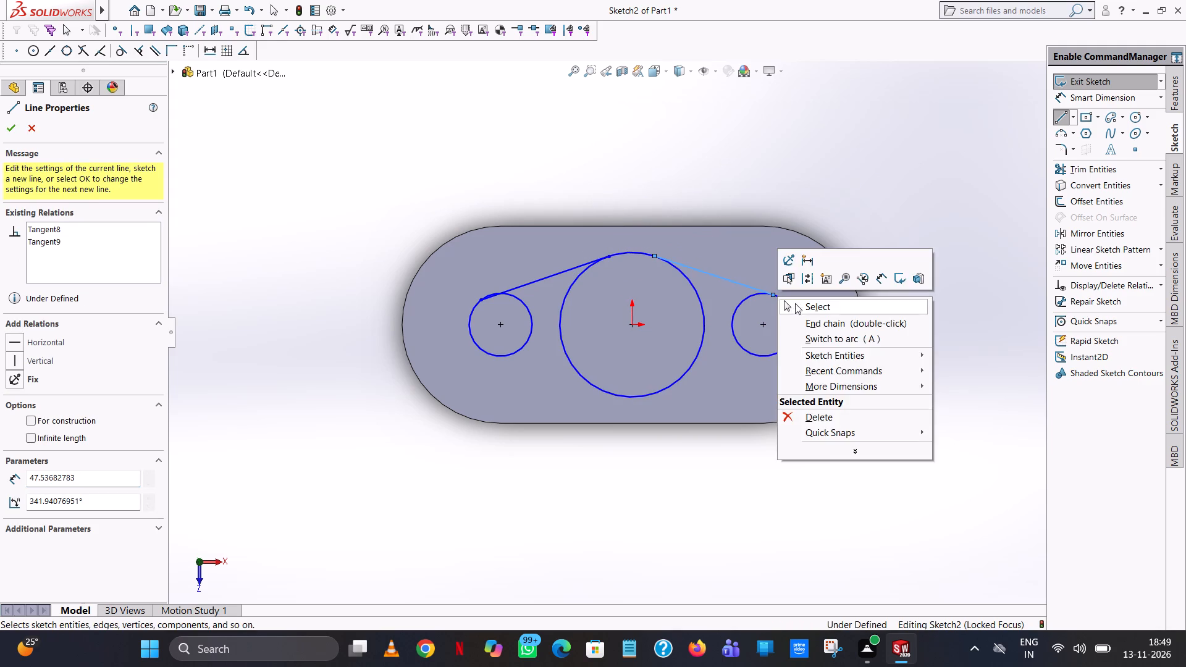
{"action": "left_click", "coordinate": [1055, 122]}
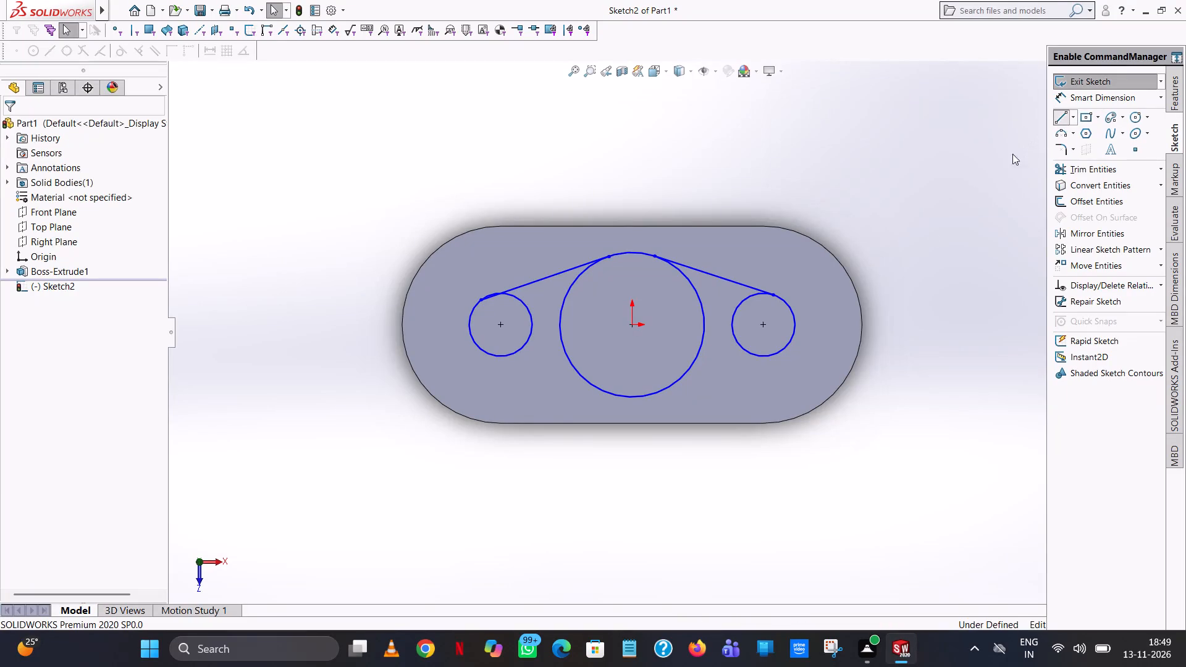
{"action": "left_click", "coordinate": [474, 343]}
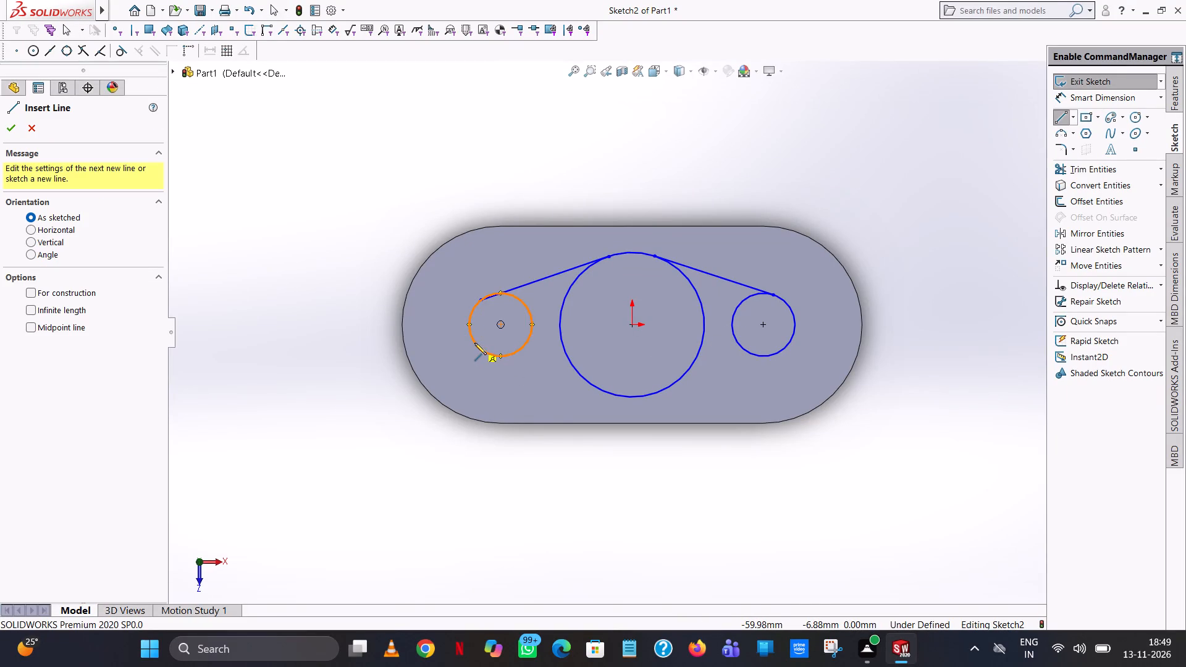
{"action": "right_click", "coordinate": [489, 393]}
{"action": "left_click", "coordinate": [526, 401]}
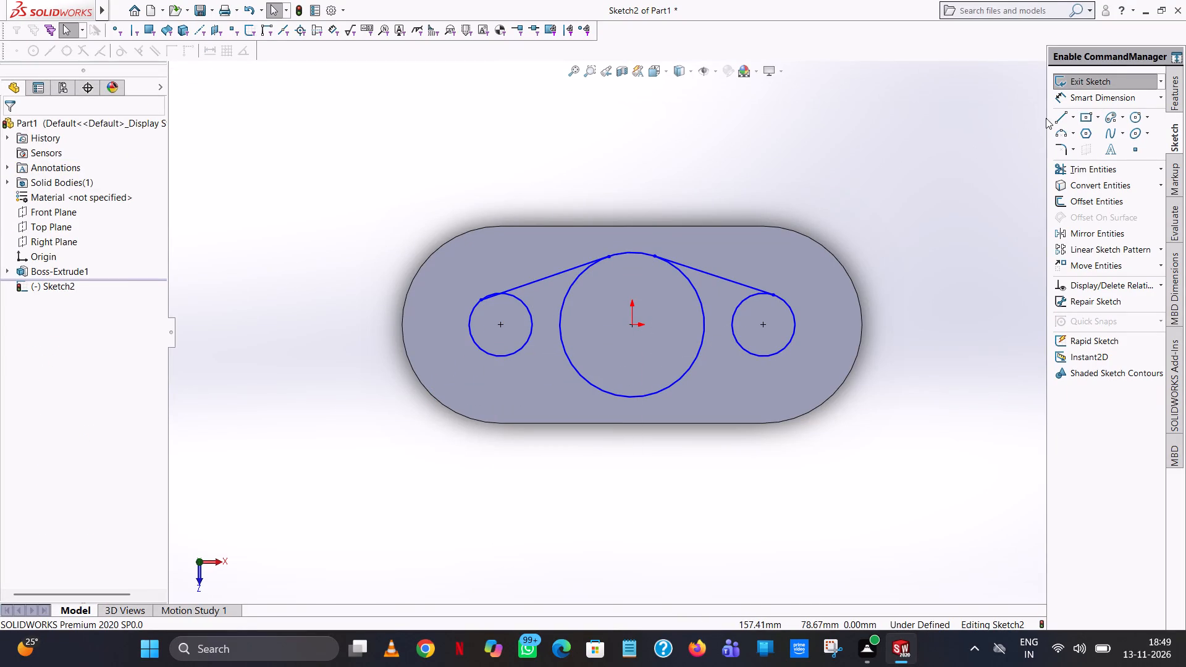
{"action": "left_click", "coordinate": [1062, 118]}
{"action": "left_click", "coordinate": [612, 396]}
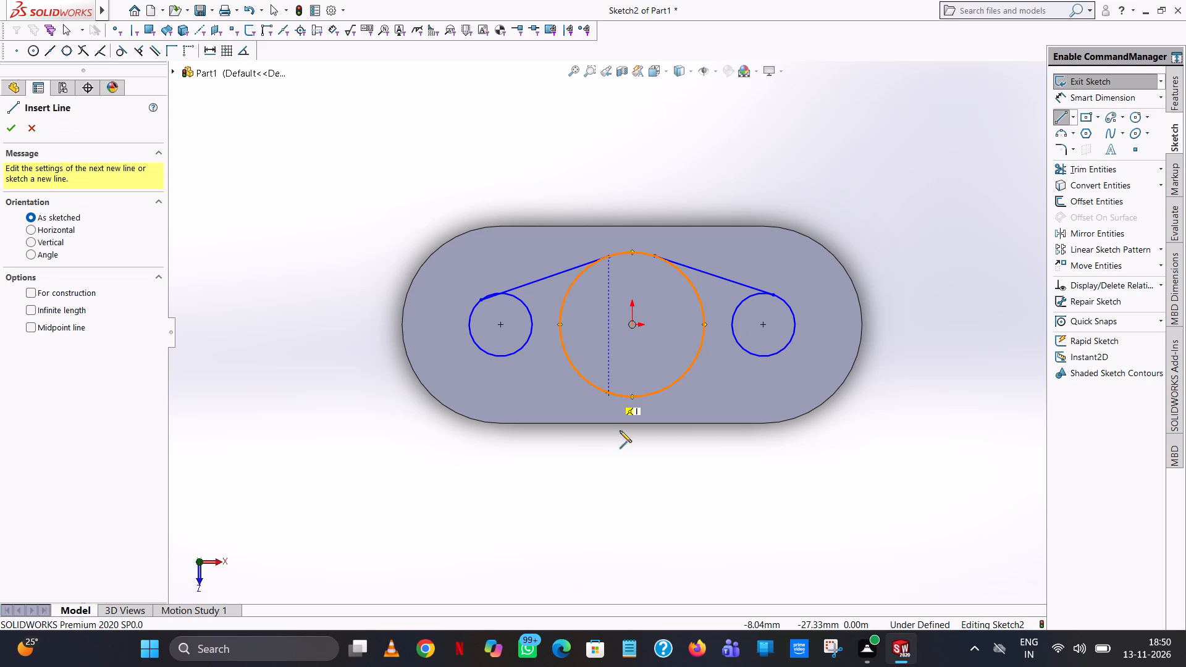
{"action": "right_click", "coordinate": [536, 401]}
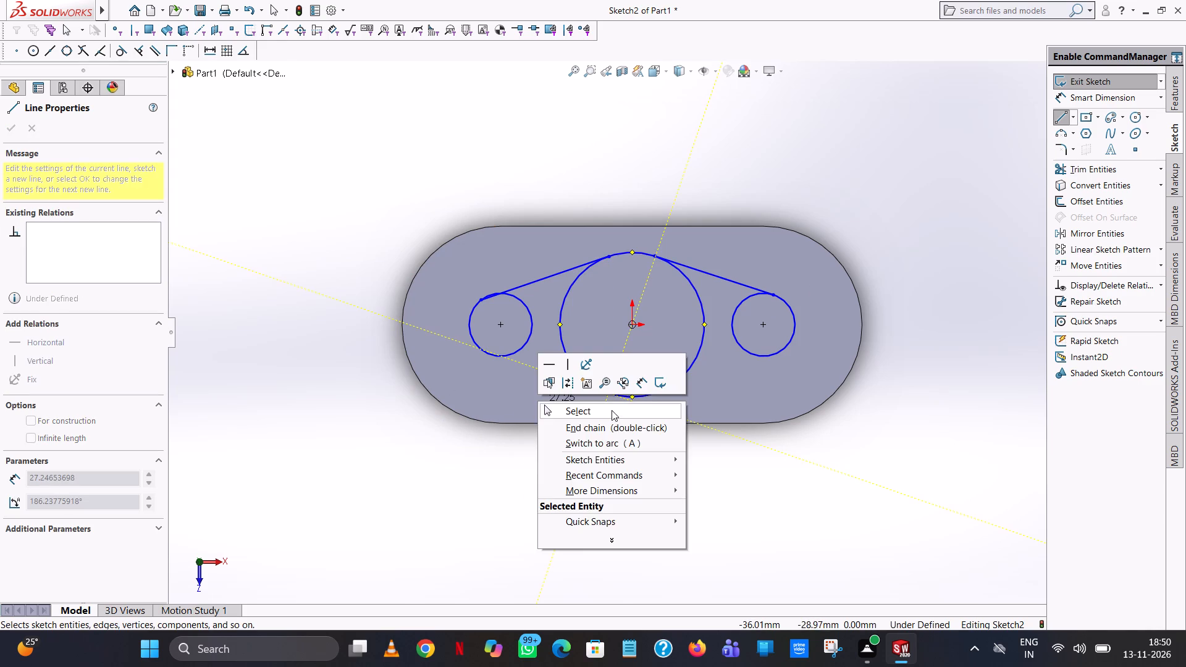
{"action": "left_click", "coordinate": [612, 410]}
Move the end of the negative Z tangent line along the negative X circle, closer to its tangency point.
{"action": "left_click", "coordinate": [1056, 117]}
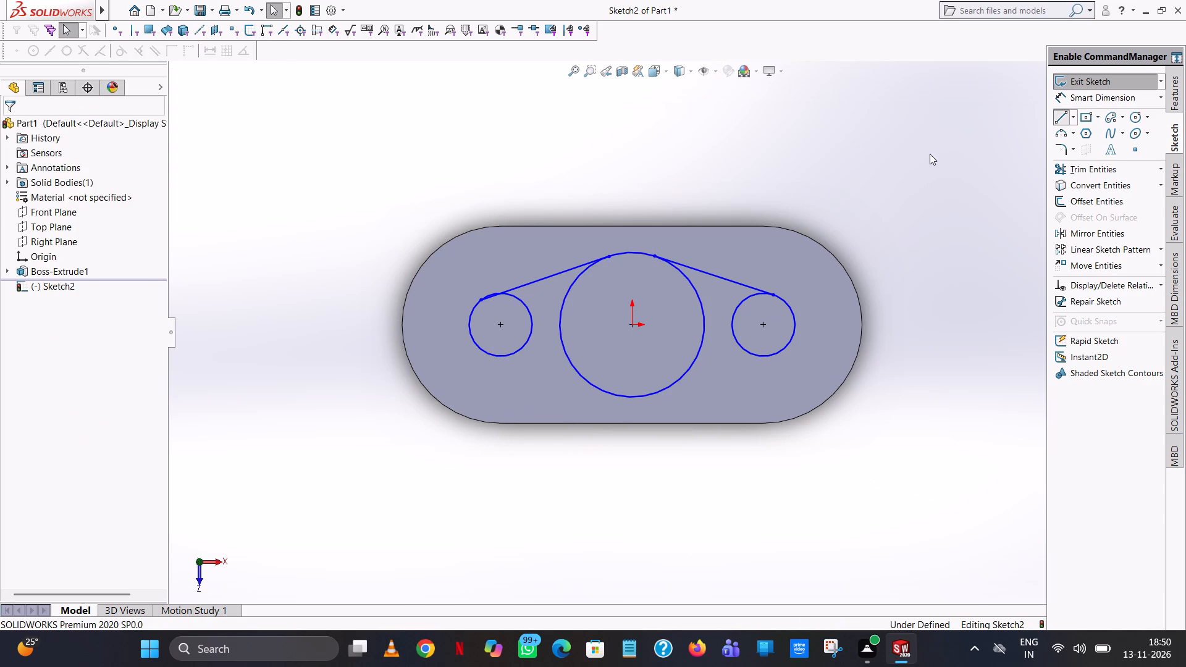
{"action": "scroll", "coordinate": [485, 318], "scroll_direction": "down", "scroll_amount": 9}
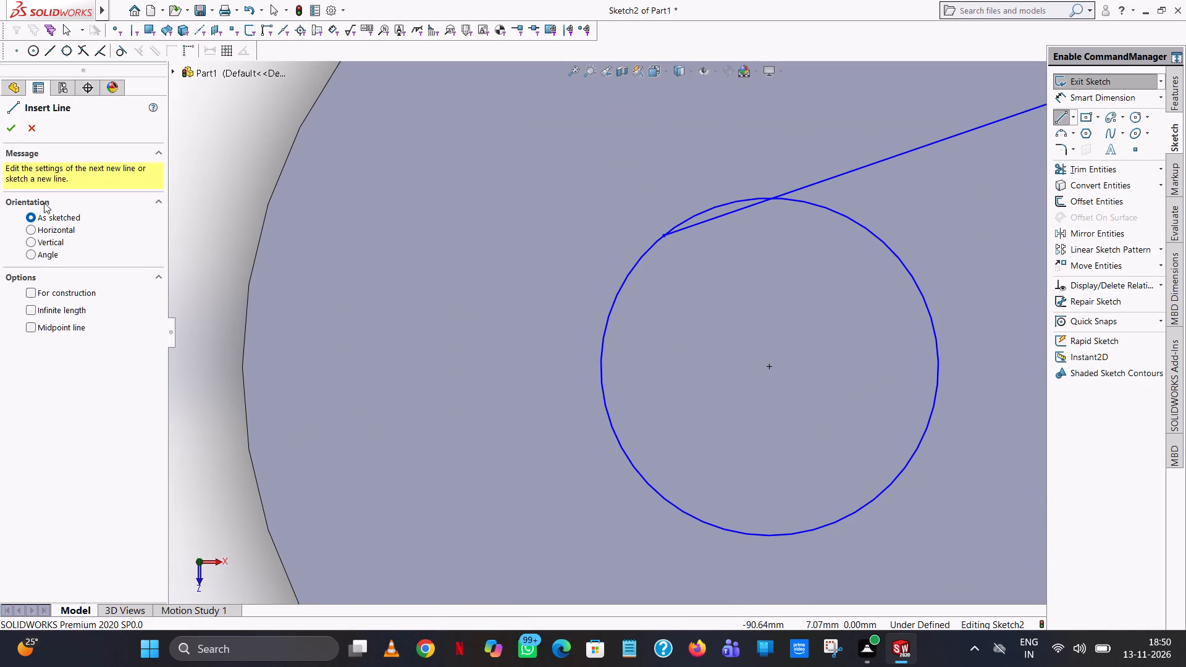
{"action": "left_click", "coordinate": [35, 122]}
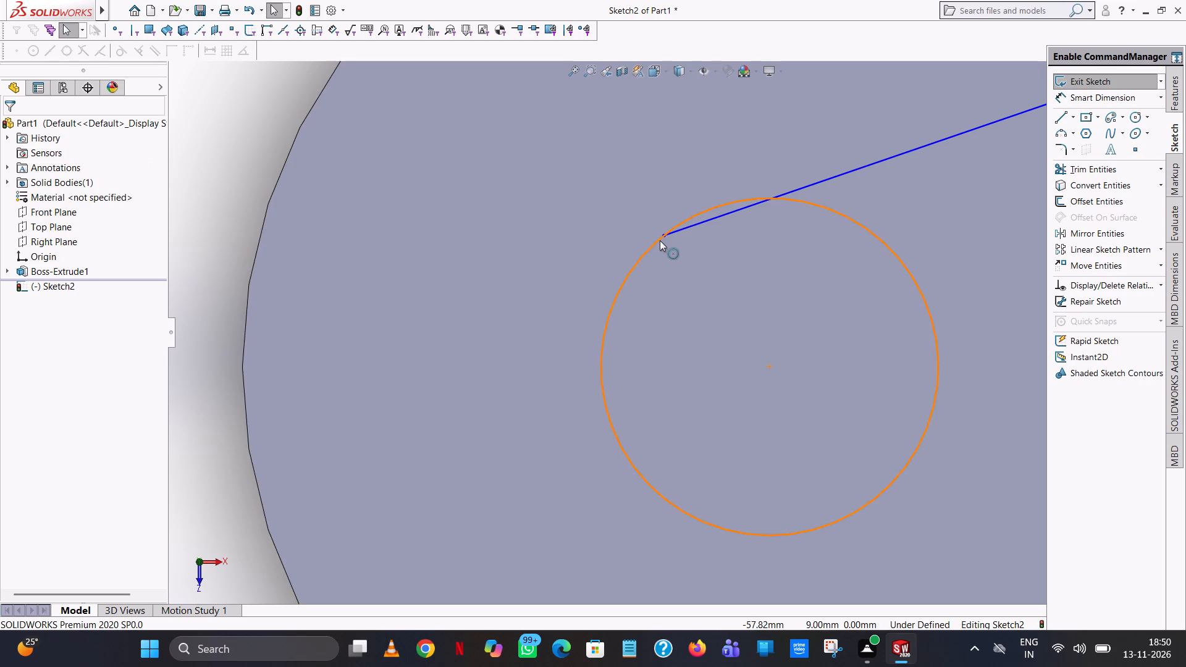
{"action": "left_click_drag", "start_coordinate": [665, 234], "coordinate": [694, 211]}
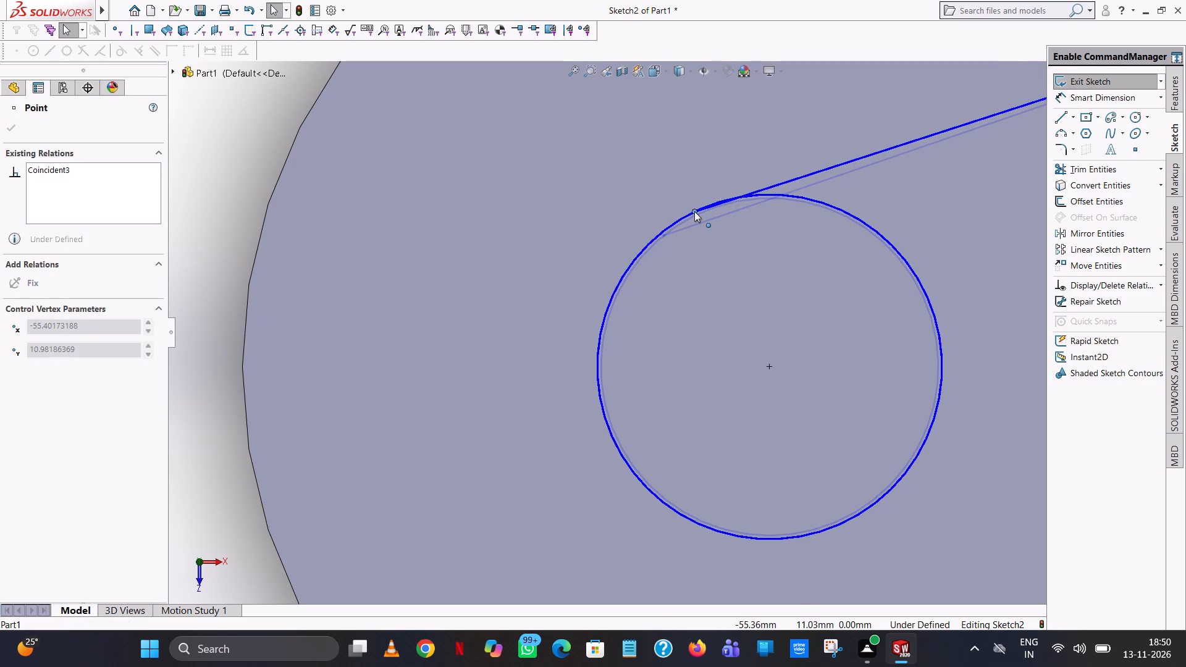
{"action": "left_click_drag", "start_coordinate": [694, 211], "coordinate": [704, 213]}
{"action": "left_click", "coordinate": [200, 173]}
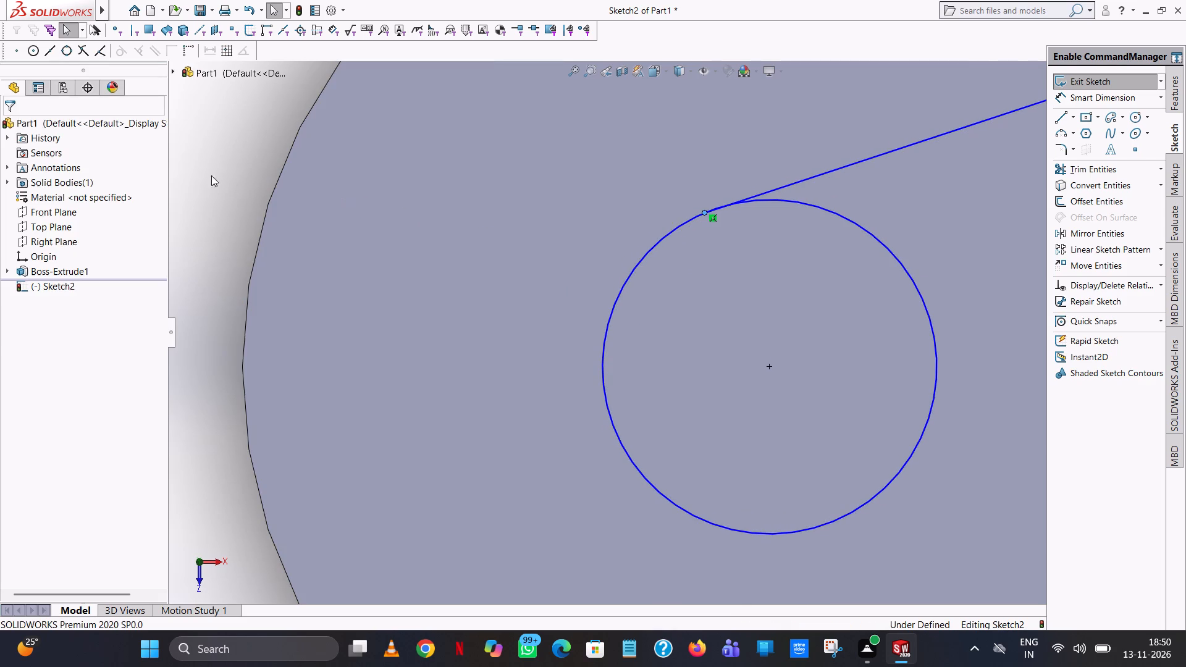
Set the radius of the negative X circle to 12 mm.
{"action": "left_click", "coordinate": [616, 309]}
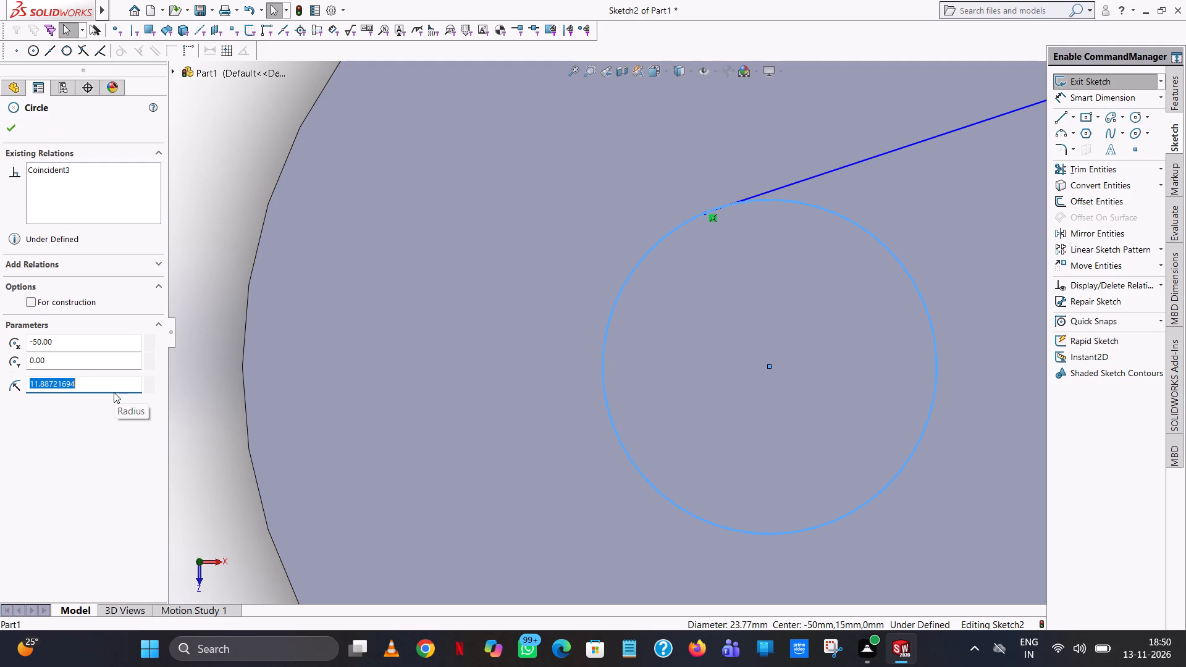
{"action": "type", "text": "12"}
{"action": "key", "text": "Return"}
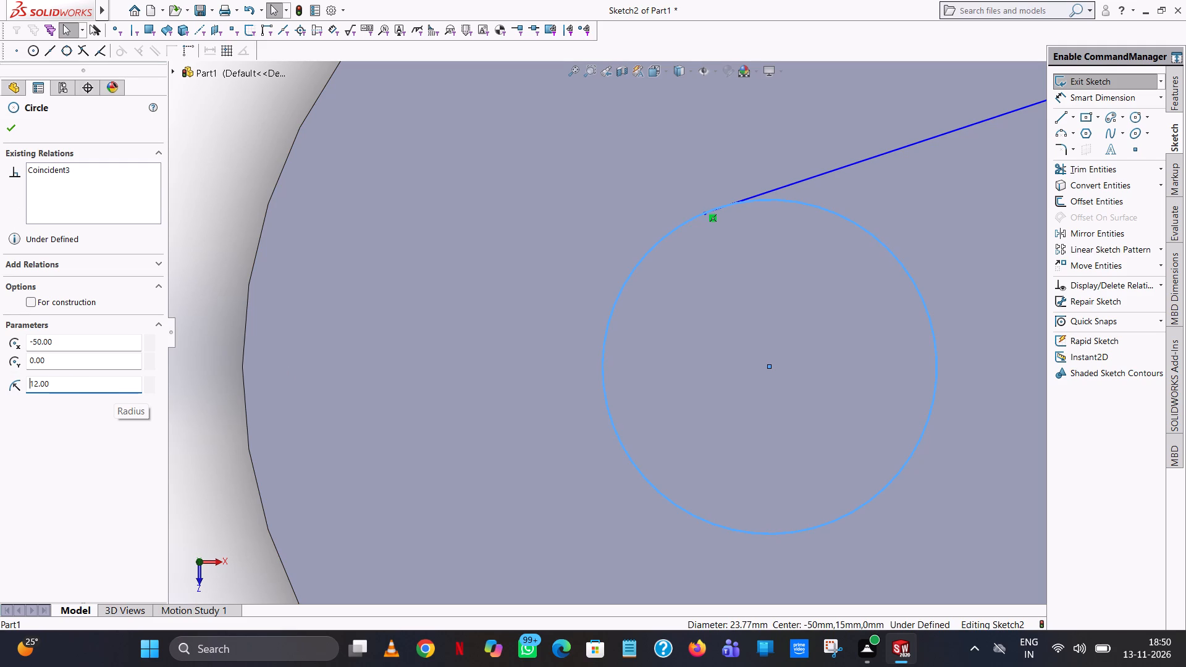
Trim away the entire line joining the negative X circle to the central circle, including its short piece inside the small circle.
{"action": "scroll", "coordinate": [114, 392], "scroll_direction": "up", "scroll_amount": 1}
{"action": "scroll", "coordinate": [758, 199], "scroll_direction": "down", "scroll_amount": 2}
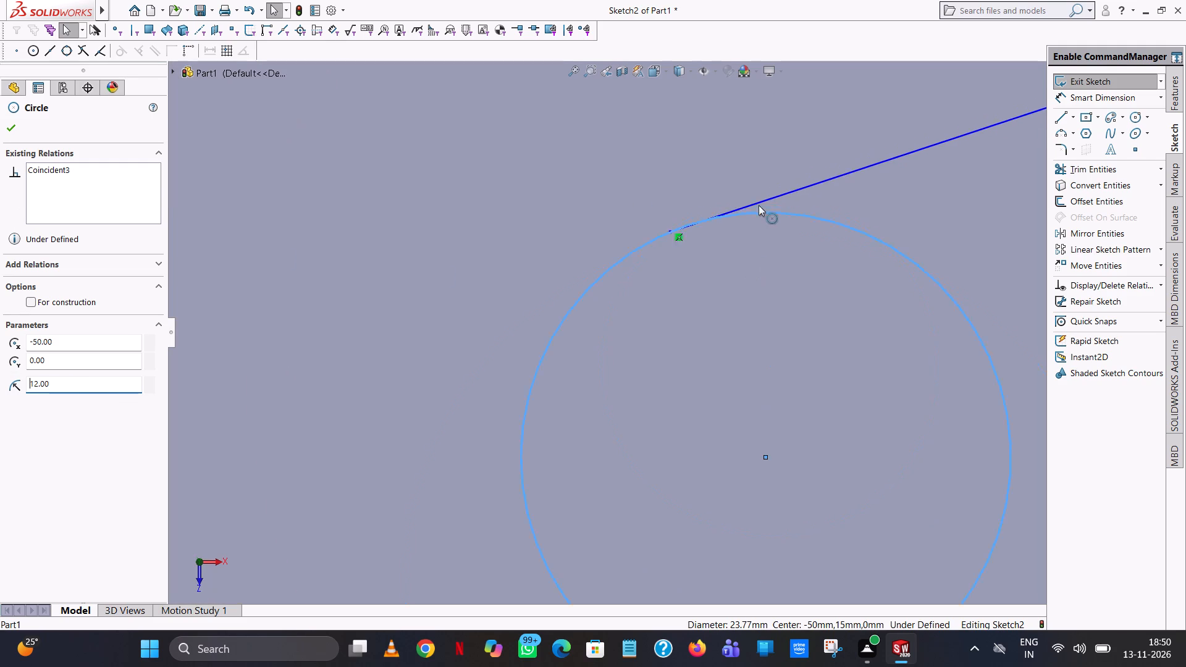
{"action": "scroll", "coordinate": [759, 205], "scroll_direction": "down", "scroll_amount": 4}
{"action": "scroll", "coordinate": [760, 210], "scroll_direction": "up", "scroll_amount": 16}
{"action": "scroll", "coordinate": [938, 279], "scroll_direction": "up", "scroll_amount": 3}
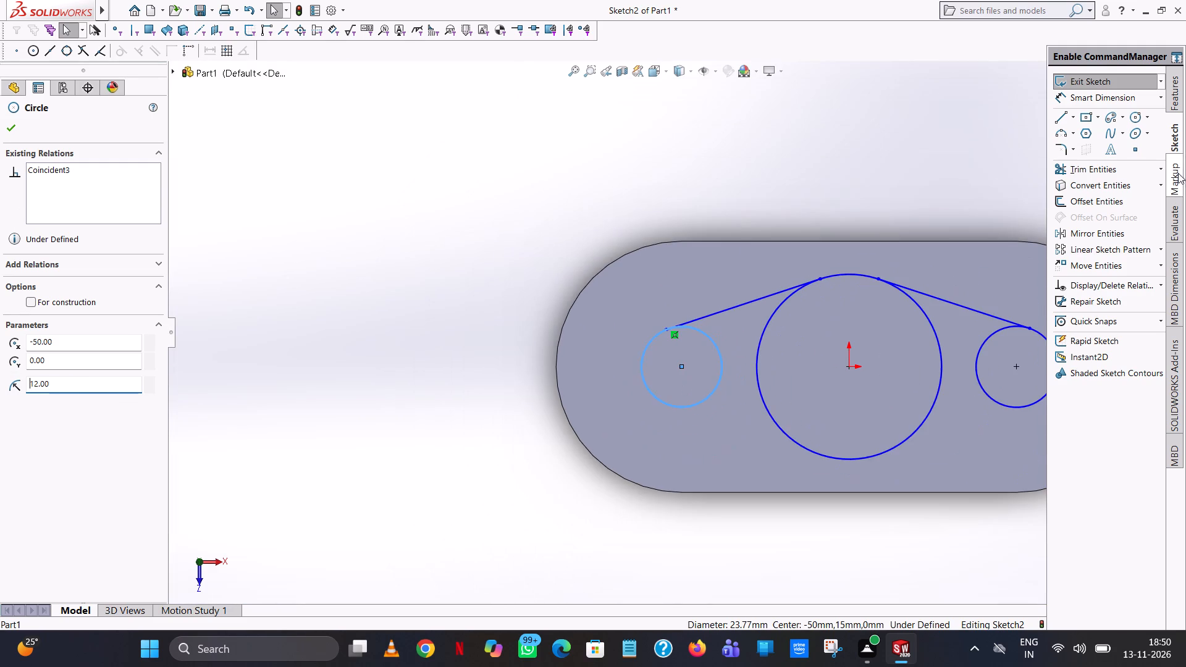
{"action": "left_click", "coordinate": [1112, 170]}
{"action": "left_click", "coordinate": [759, 300]}
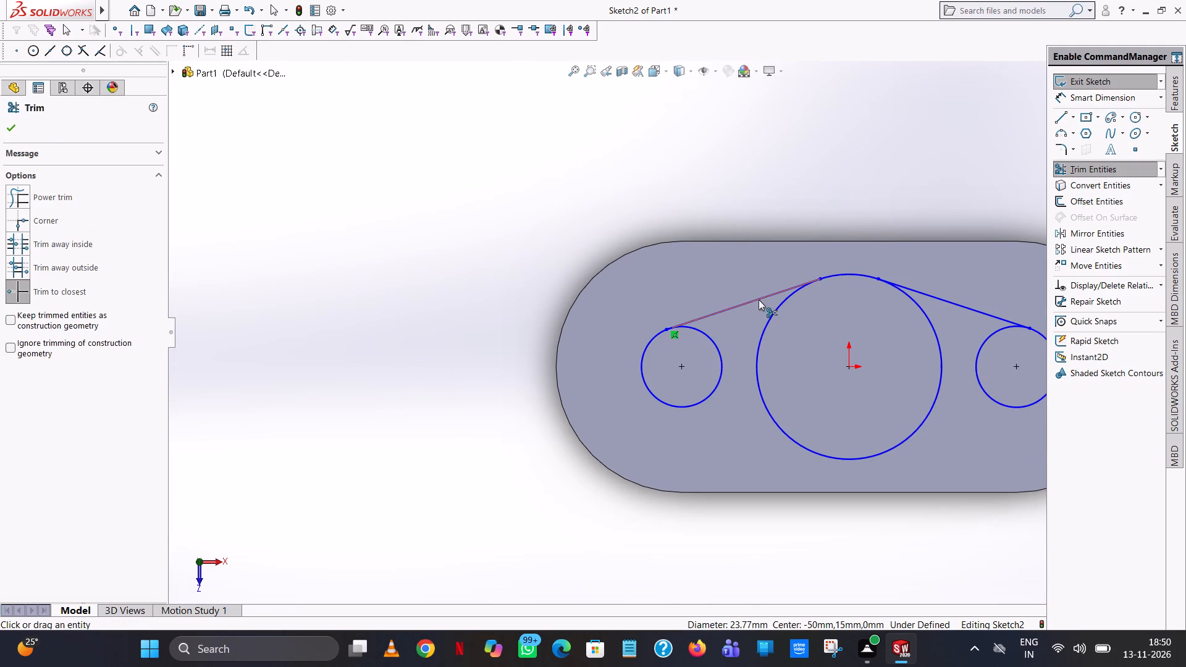
{"action": "scroll", "coordinate": [665, 325], "scroll_direction": "down", "scroll_amount": 9}
{"action": "scroll", "coordinate": [697, 380], "scroll_direction": "down", "scroll_amount": 8}
{"action": "scroll", "coordinate": [691, 182], "scroll_direction": "down", "scroll_amount": 5}
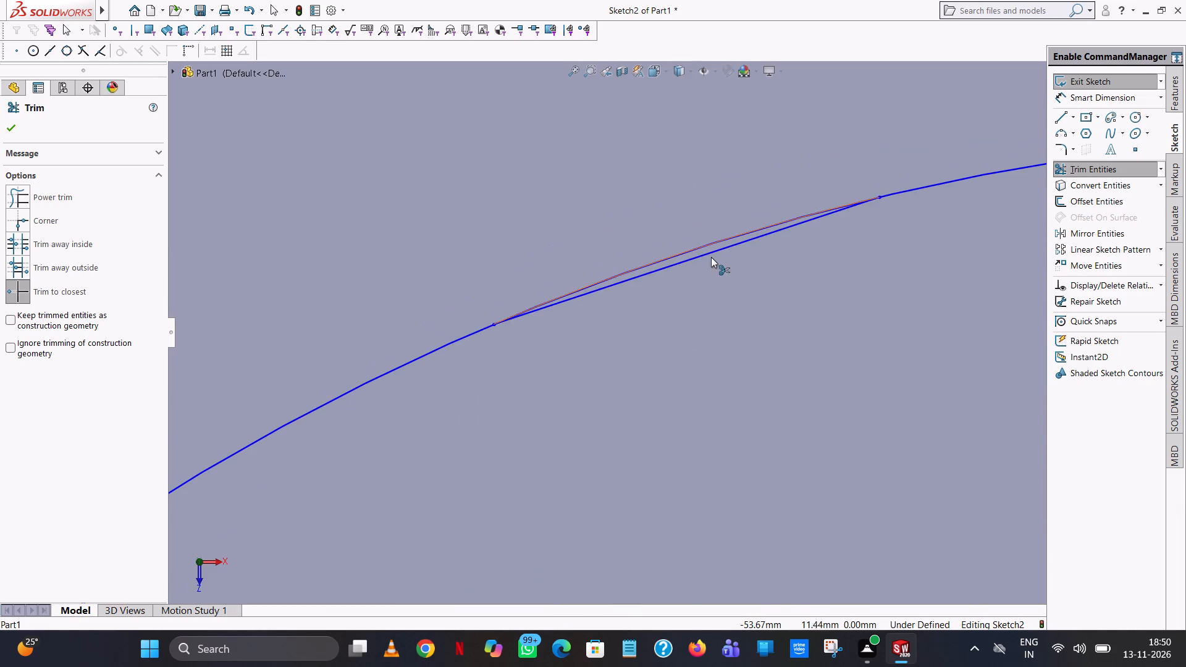
{"action": "left_click", "coordinate": [718, 248]}
{"action": "scroll", "coordinate": [718, 250], "scroll_direction": "up", "scroll_amount": 18}
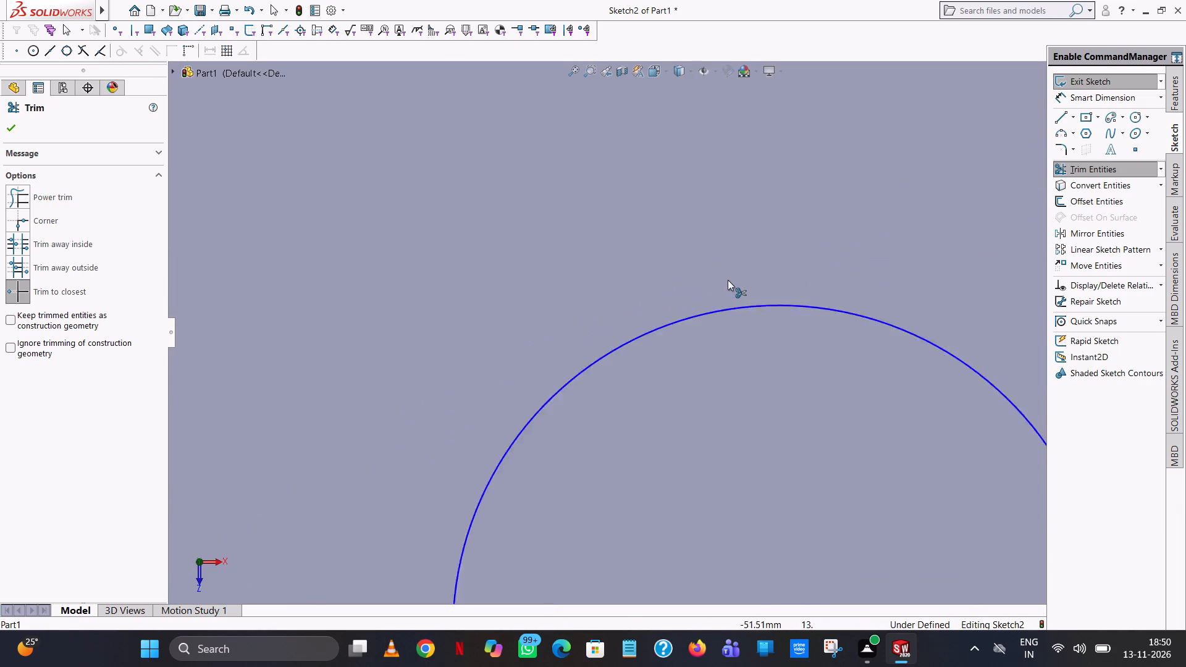
{"action": "scroll", "coordinate": [728, 280], "scroll_direction": "up", "scroll_amount": 13}
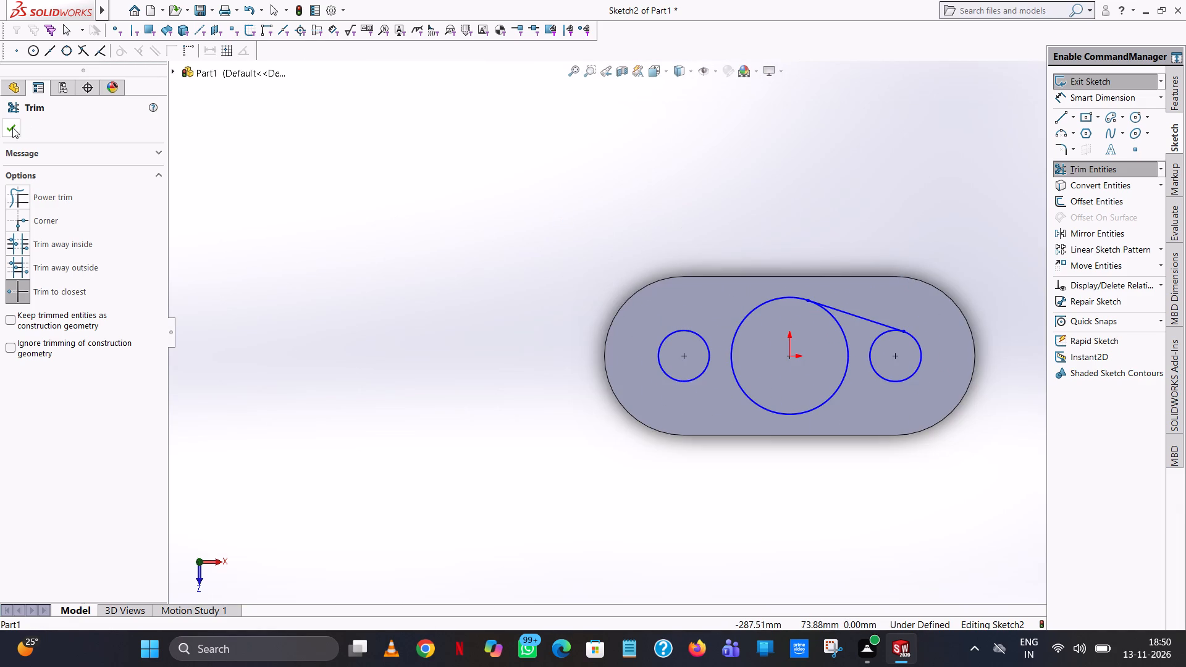
{"action": "left_click", "coordinate": [11, 127]}
Sketch a tangent line about 47.5 mm long from the central circle to the negative X circle on the negative Z side.
{"action": "left_click", "coordinate": [1065, 116]}
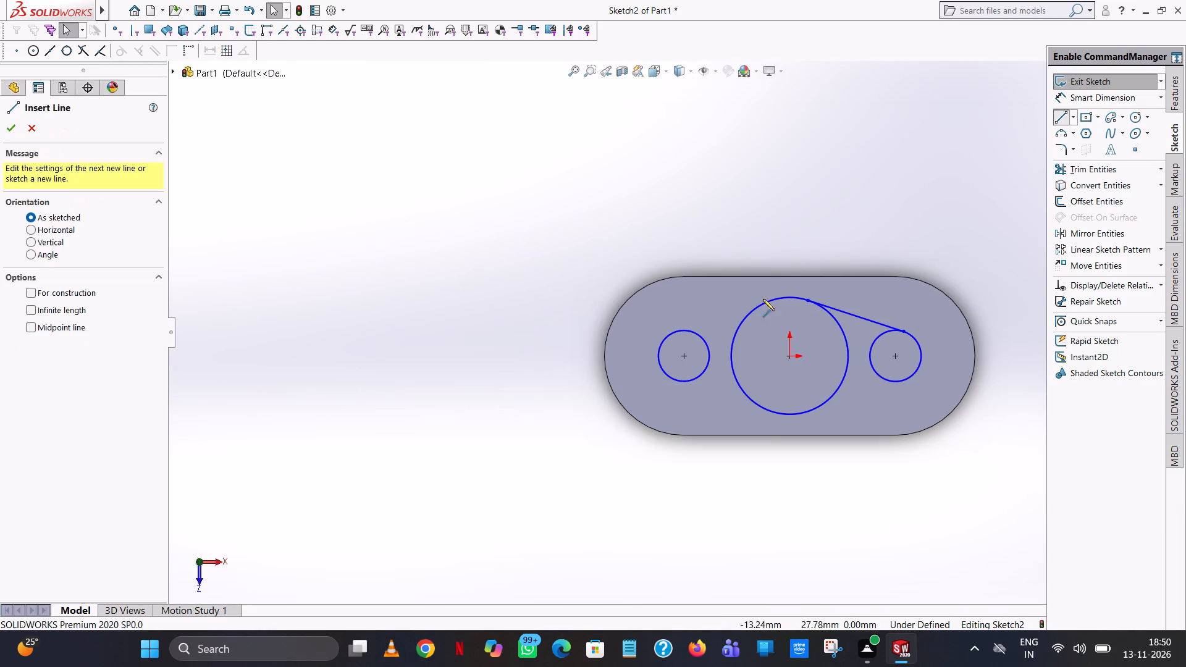
{"action": "left_click", "coordinate": [778, 300]}
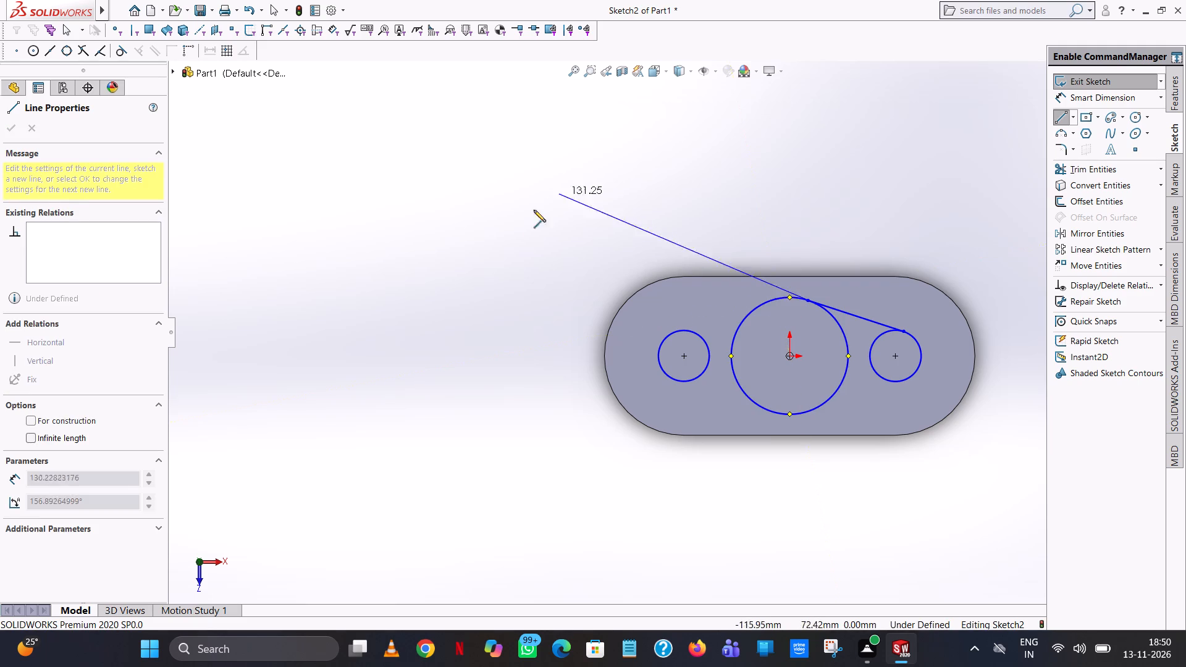
{"action": "scroll", "coordinate": [674, 335], "scroll_direction": "down", "scroll_amount": 9}
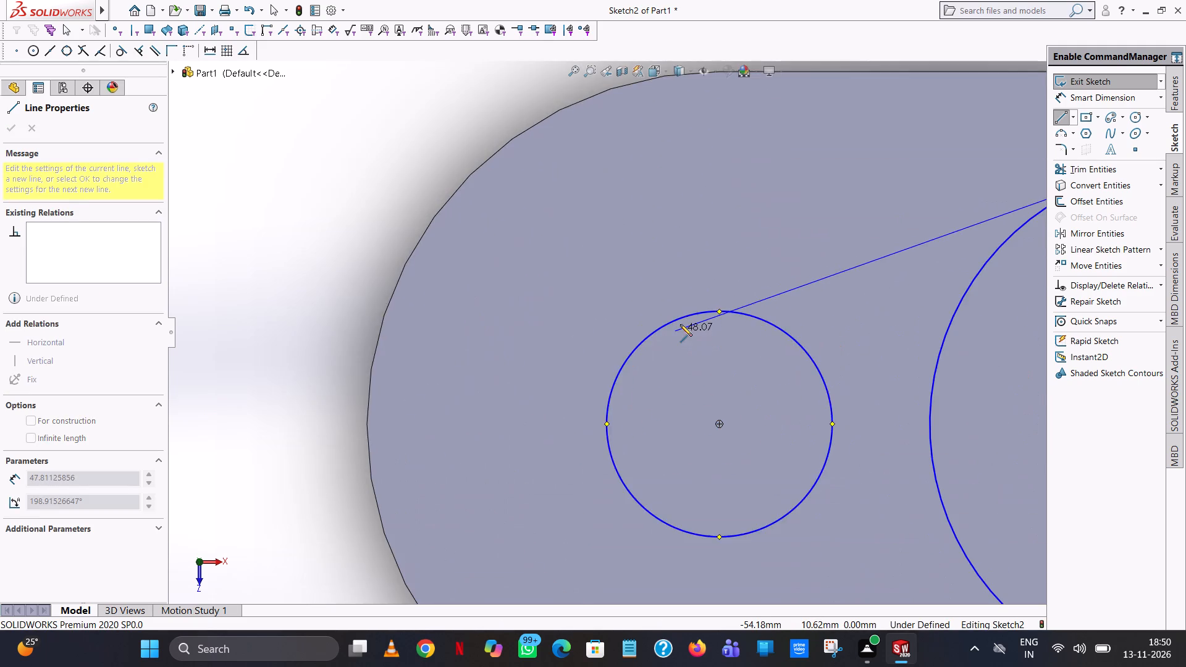
{"action": "scroll", "coordinate": [680, 324], "scroll_direction": "down", "scroll_amount": 9}
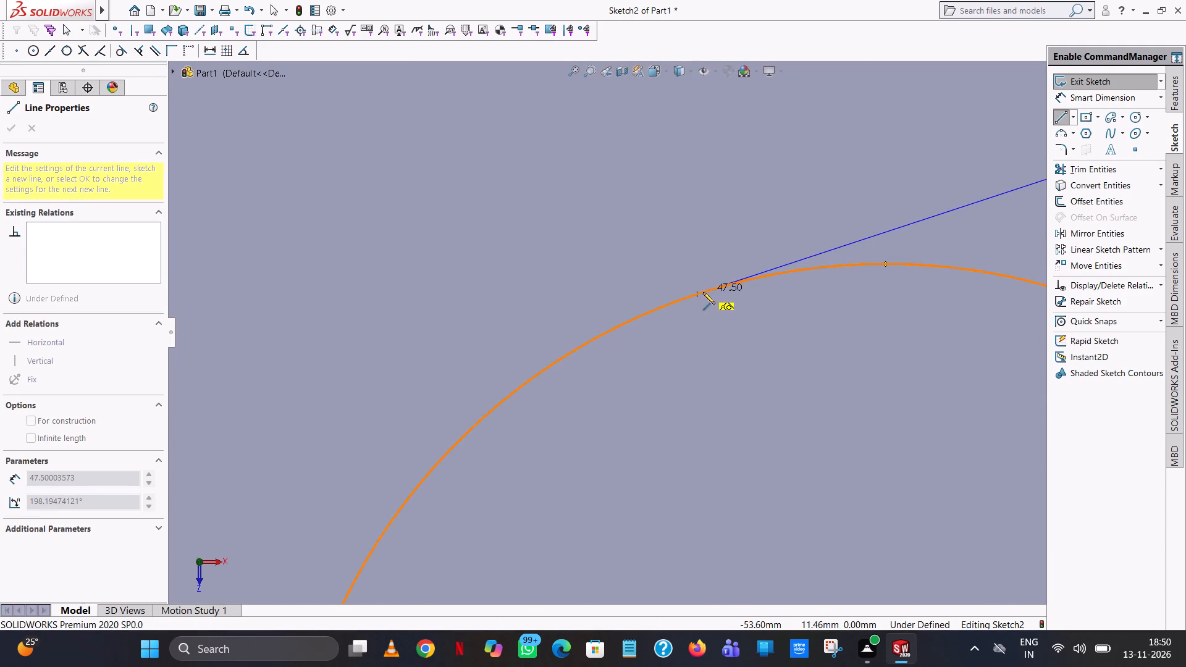
{"action": "left_click", "coordinate": [696, 293]}
{"action": "right_click", "coordinate": [696, 293]}
{"action": "left_click", "coordinate": [736, 294]}
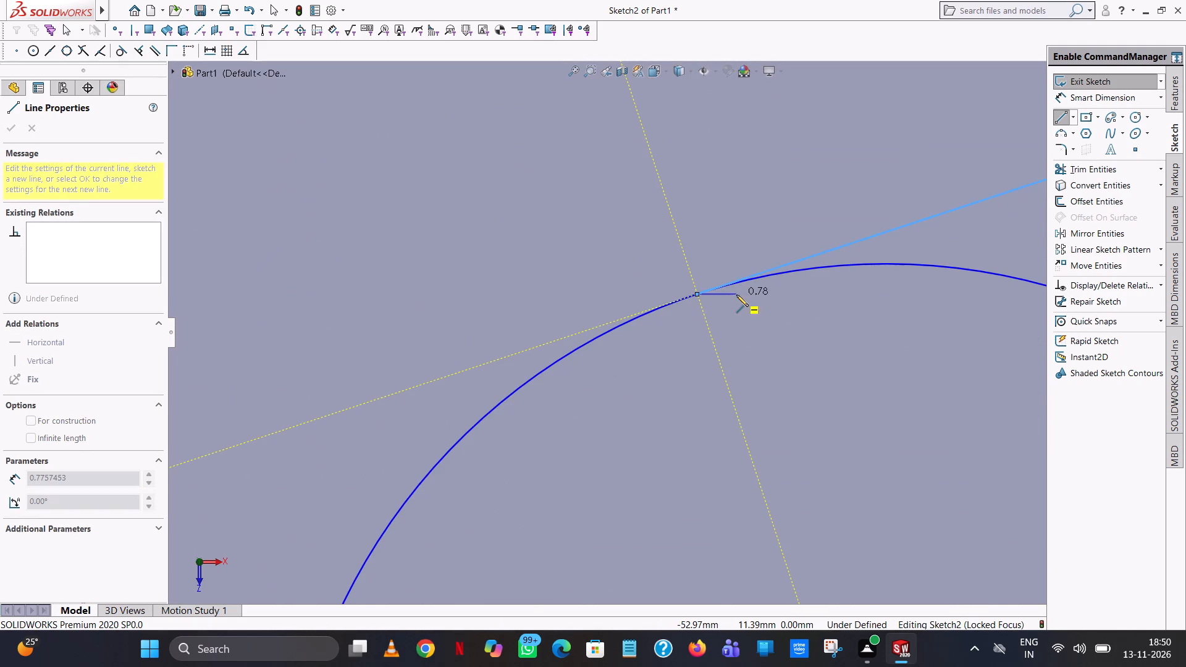
{"action": "right_click", "coordinate": [736, 295]}
{"action": "left_click", "coordinate": [756, 299]}
Sketch a tangent line about 47.5 mm long from the central circle to the negative X circle on the positive Z side.
{"action": "scroll", "coordinate": [770, 319], "scroll_direction": "up", "scroll_amount": 11}
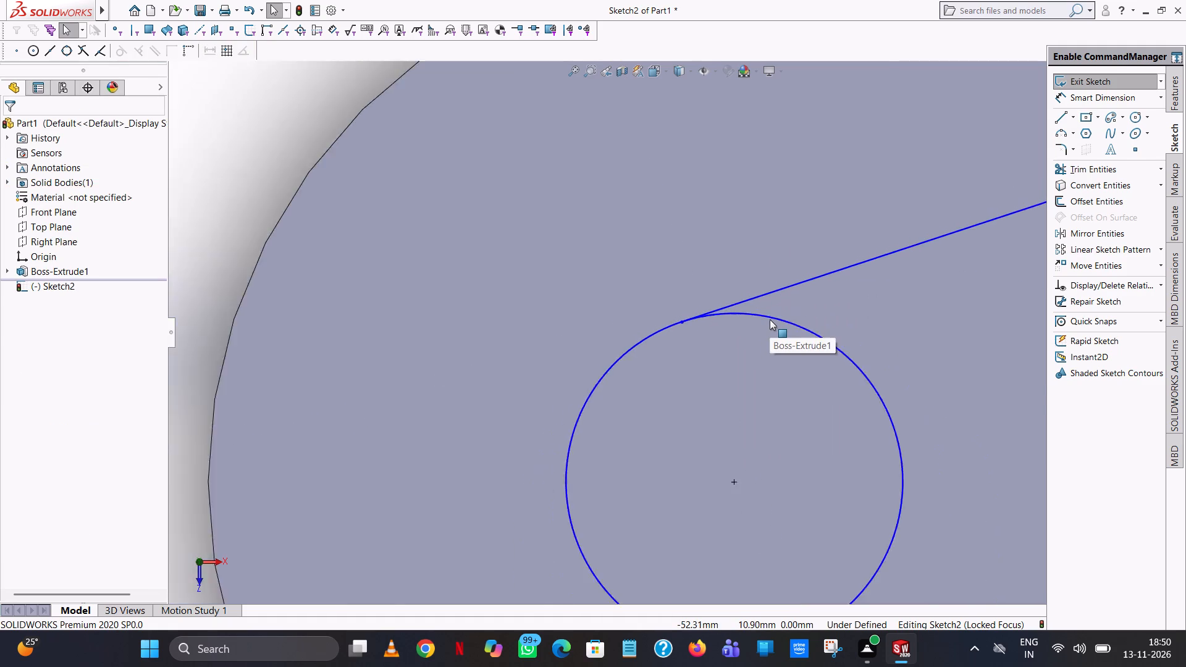
{"action": "scroll", "coordinate": [770, 319], "scroll_direction": "up", "scroll_amount": 10}
{"action": "left_click", "coordinate": [1053, 118]}
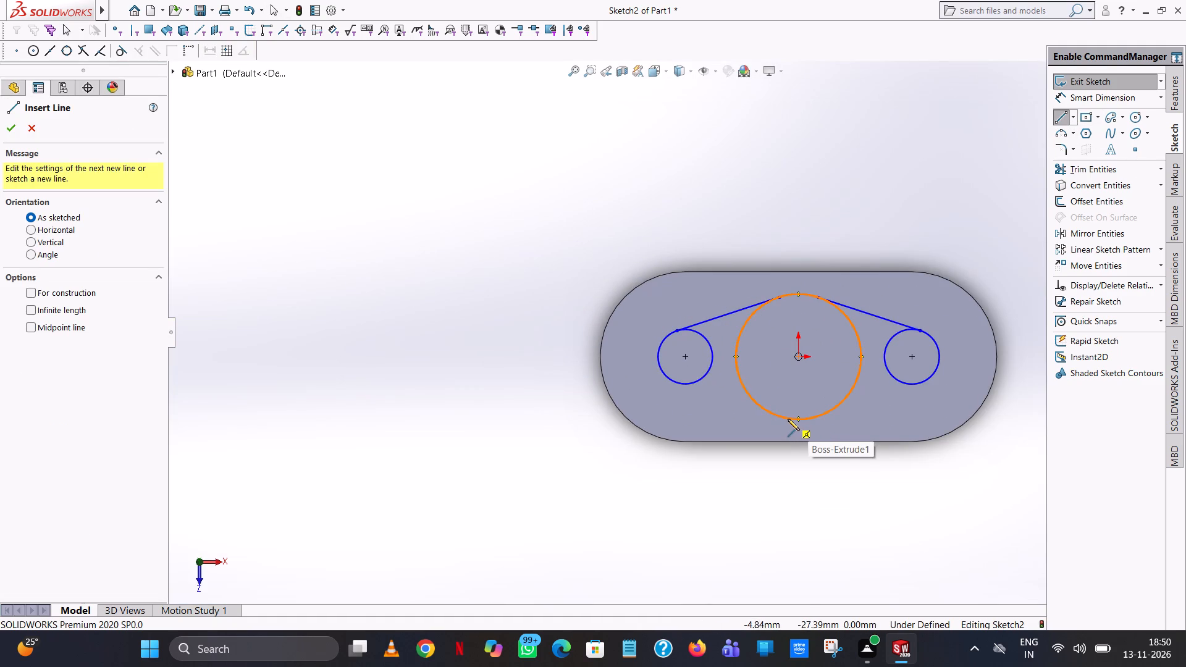
{"action": "left_click", "coordinate": [828, 413]}
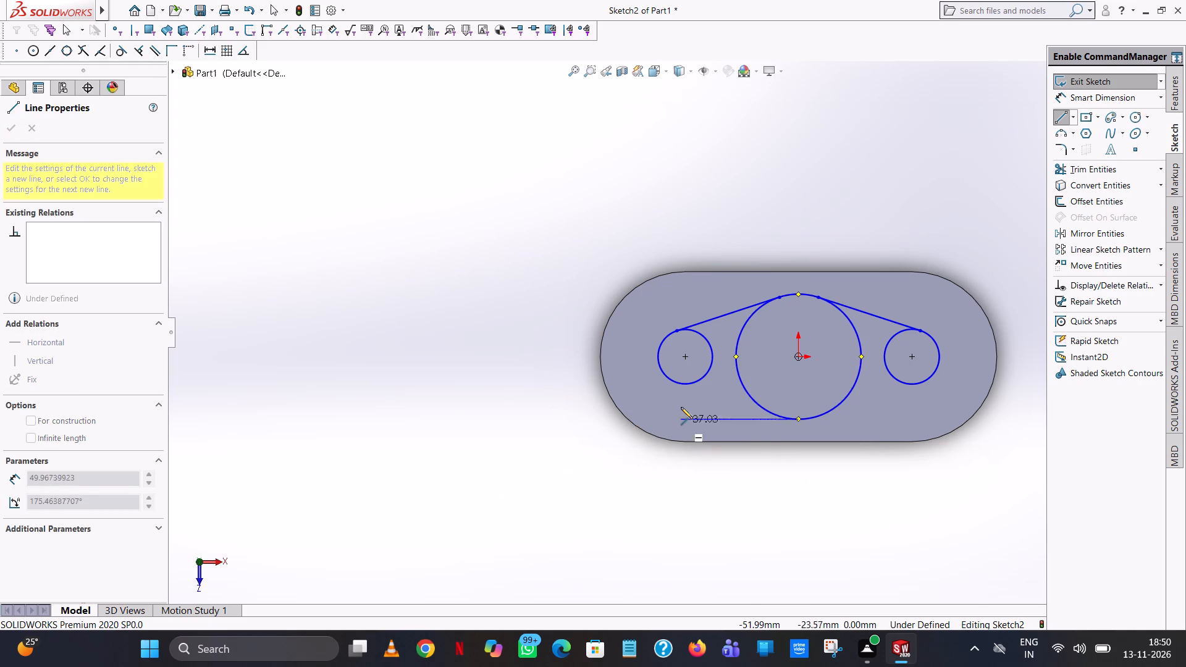
{"action": "scroll", "coordinate": [690, 401], "scroll_direction": "down", "scroll_amount": 8}
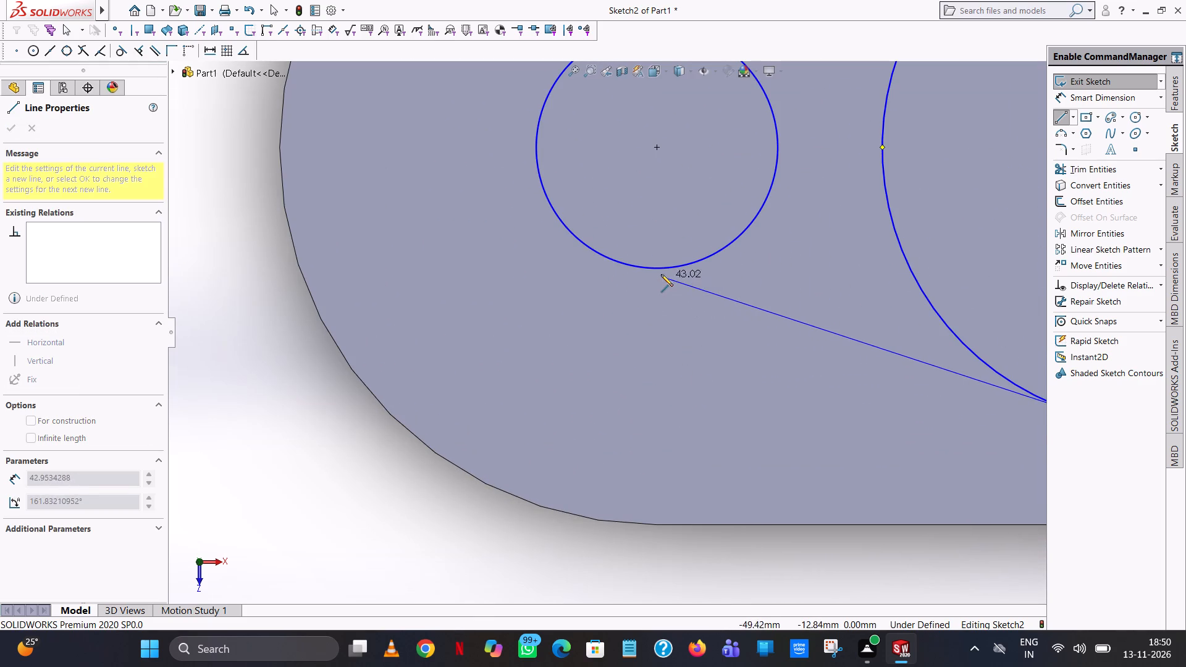
{"action": "scroll", "coordinate": [660, 274], "scroll_direction": "down", "scroll_amount": 10}
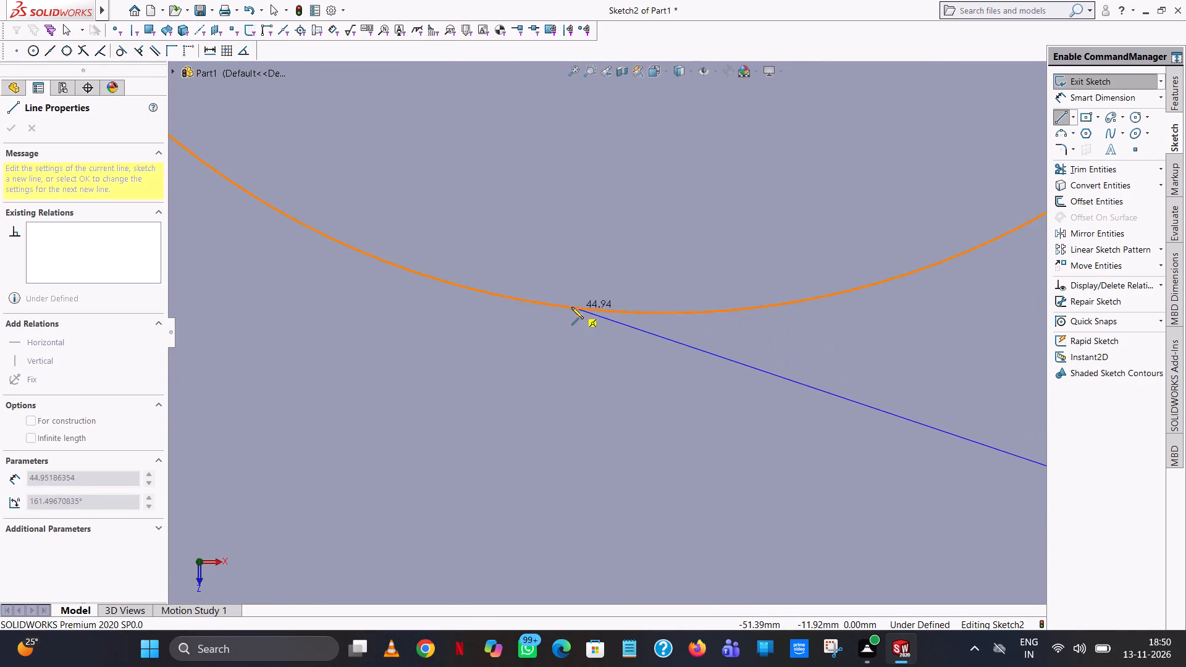
{"action": "left_click", "coordinate": [421, 274]}
{"action": "right_click", "coordinate": [421, 274]}
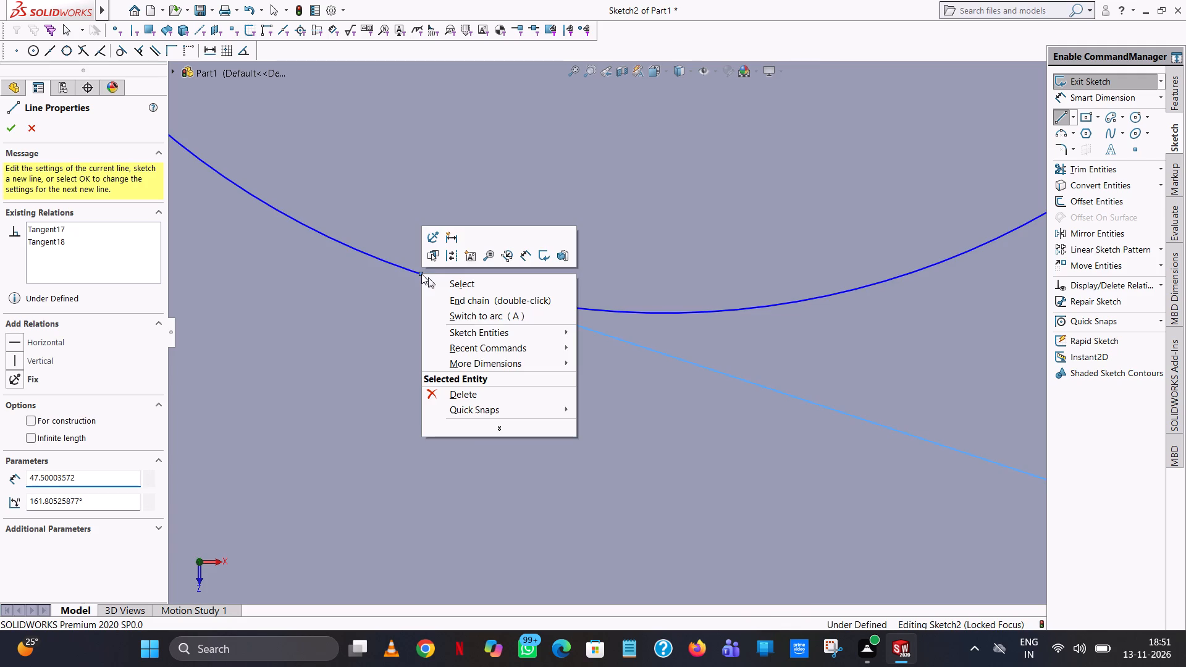
{"action": "left_click", "coordinate": [434, 279]}
Sketch a tangent line about 47.5 mm long from the central circle to the positive X circle on the positive Z side.
{"action": "scroll", "coordinate": [532, 316], "scroll_direction": "up", "scroll_amount": 15}
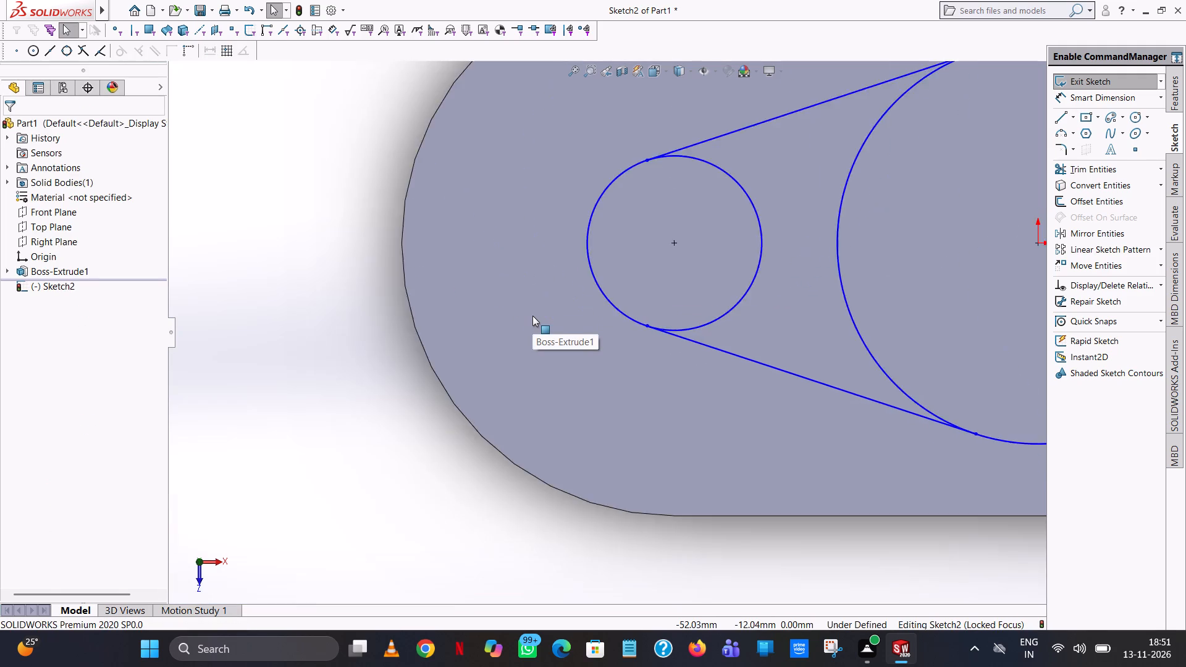
{"action": "scroll", "coordinate": [532, 316], "scroll_direction": "up", "scroll_amount": 8}
{"action": "left_click", "coordinate": [1063, 117]}
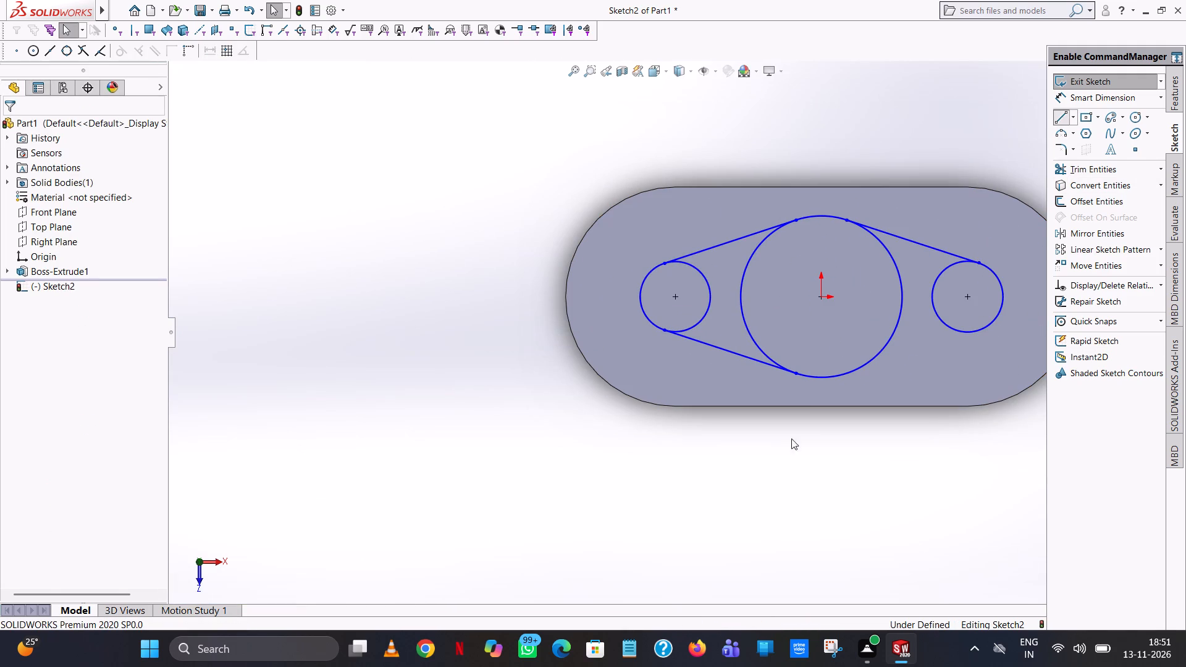
{"action": "left_click", "coordinate": [837, 376]}
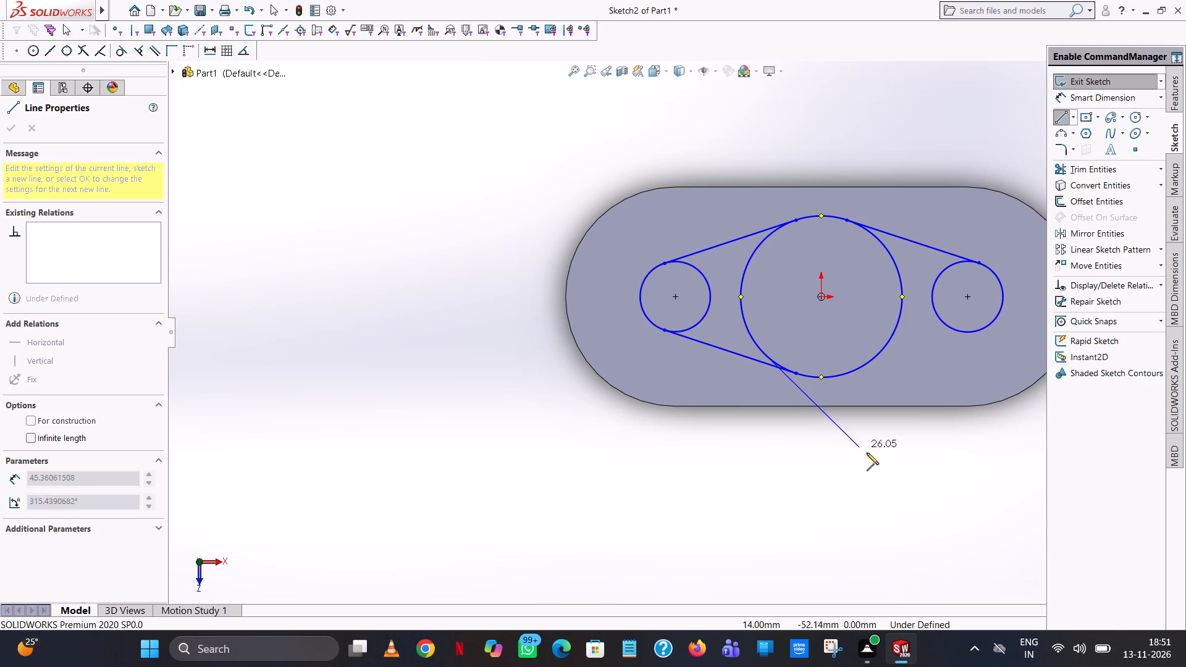
{"action": "scroll", "coordinate": [978, 353], "scroll_direction": "down", "scroll_amount": 8}
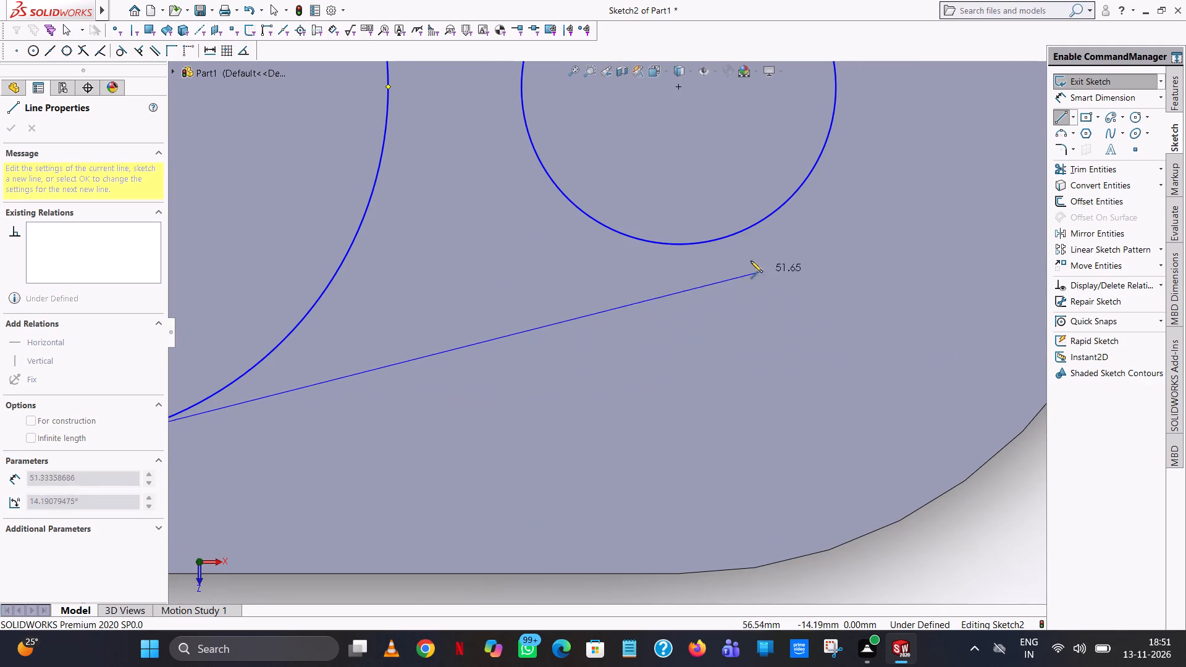
{"action": "scroll", "coordinate": [724, 238], "scroll_direction": "down", "scroll_amount": 9}
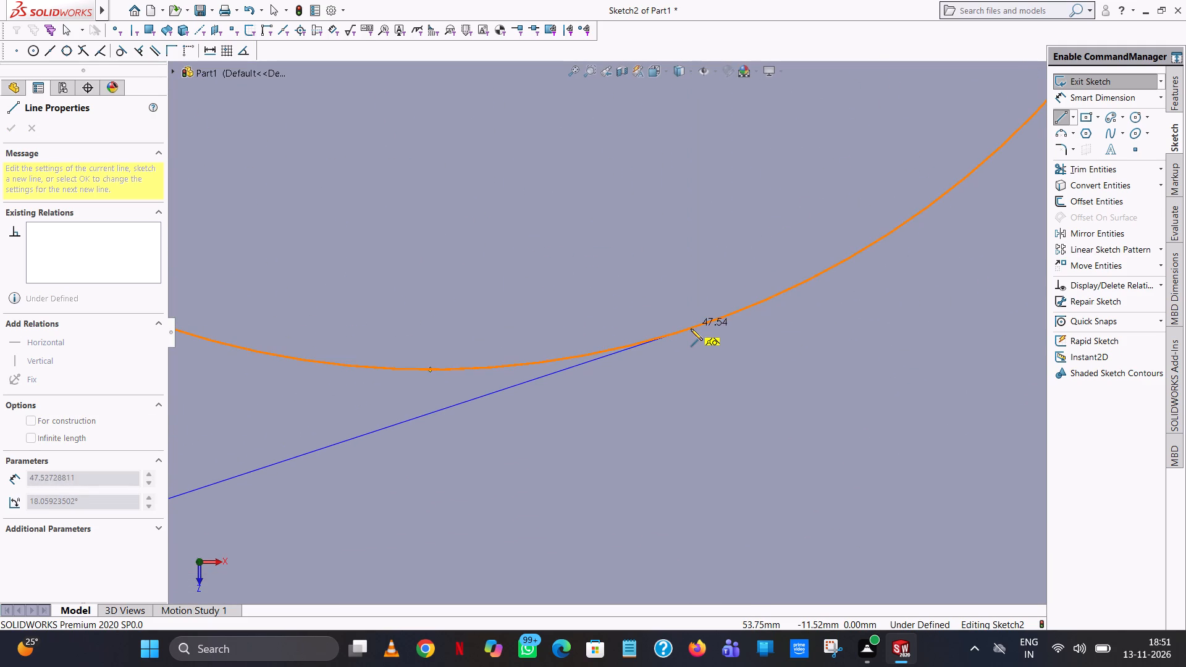
{"action": "left_click", "coordinate": [690, 329]}
{"action": "right_click", "coordinate": [690, 329]}
{"action": "left_click", "coordinate": [727, 337]}
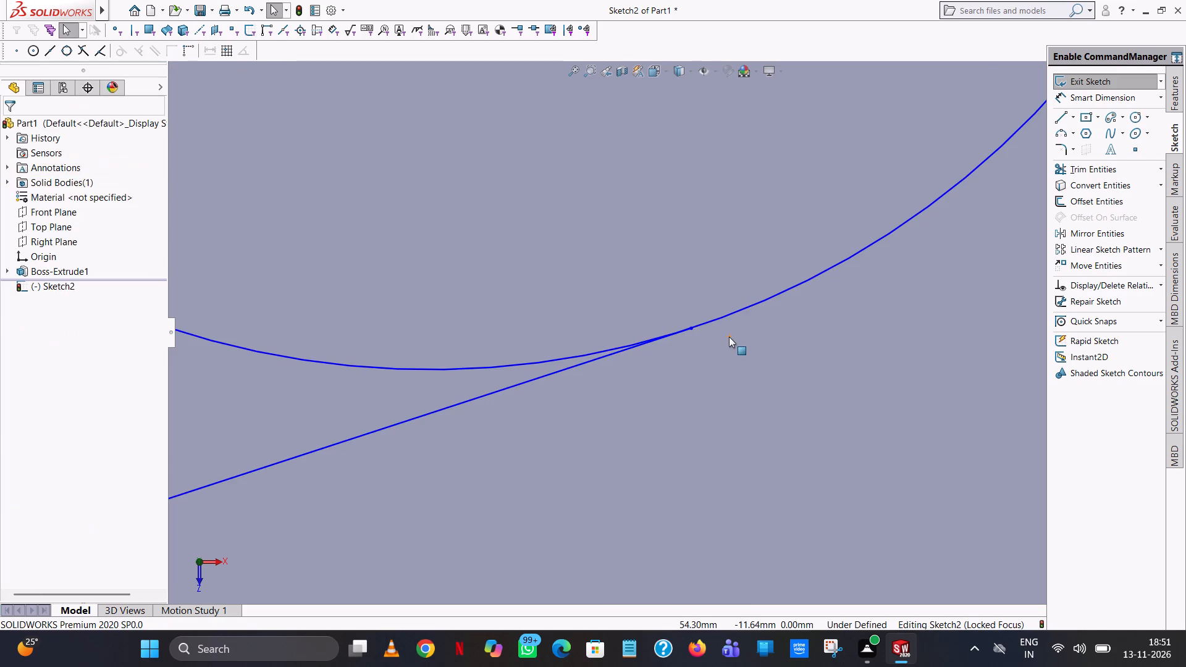
Trim away the inner arcs of the two small circles and both side arcs of the central circle, leaving one closed contour.
{"action": "scroll", "coordinate": [729, 337], "scroll_direction": "up", "scroll_amount": 8}
{"action": "scroll", "coordinate": [816, 272], "scroll_direction": "up", "scroll_amount": 13}
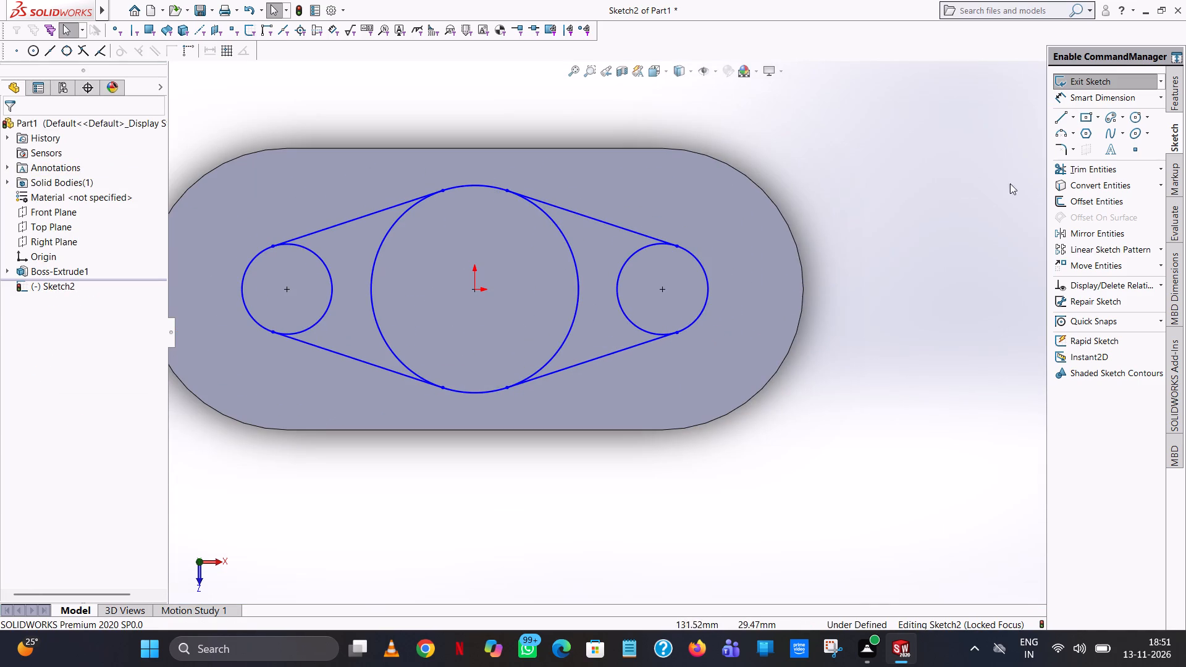
{"action": "left_click", "coordinate": [1065, 172]}
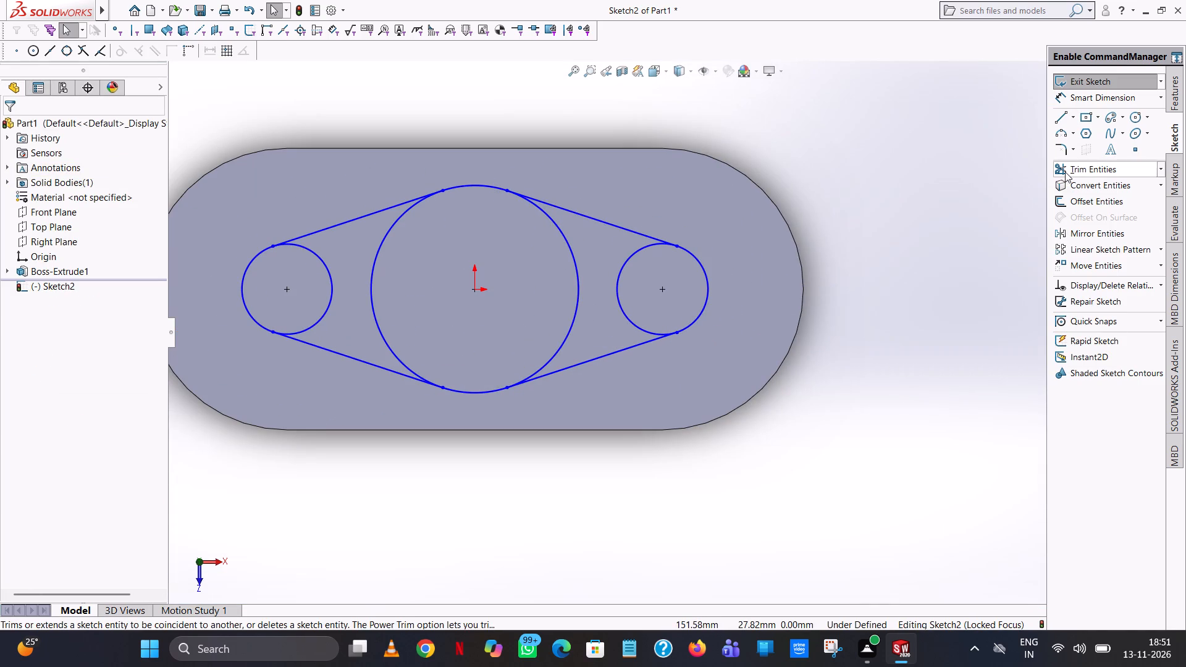
{"action": "left_click", "coordinate": [634, 251]}
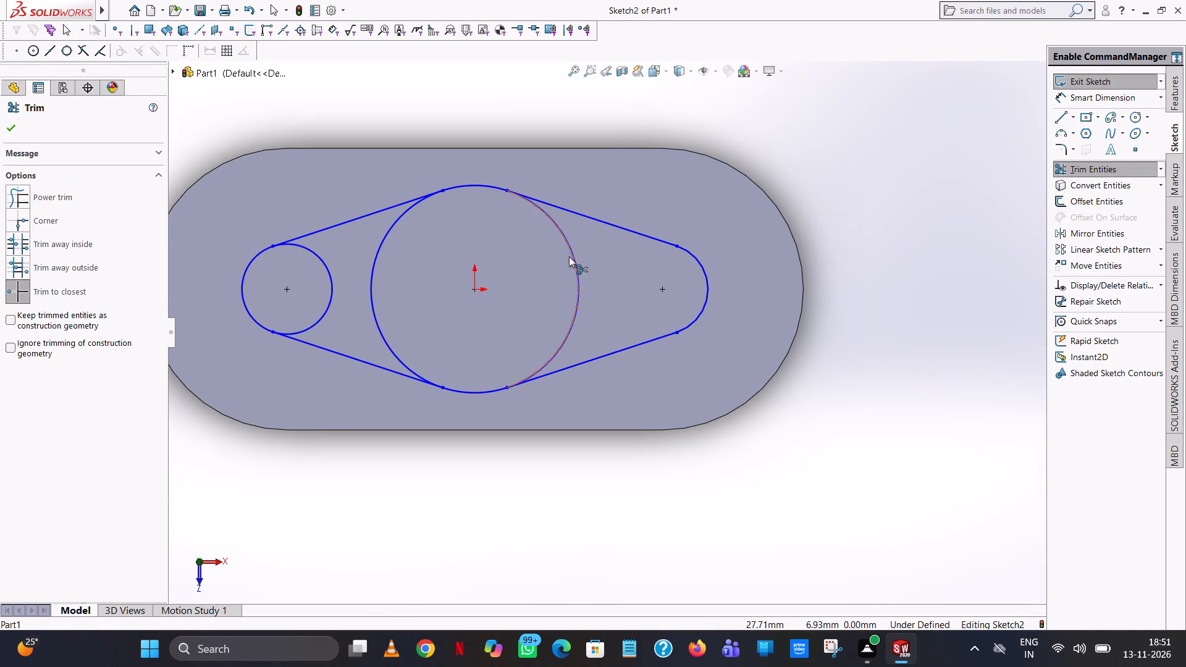
{"action": "left_click", "coordinate": [568, 248]}
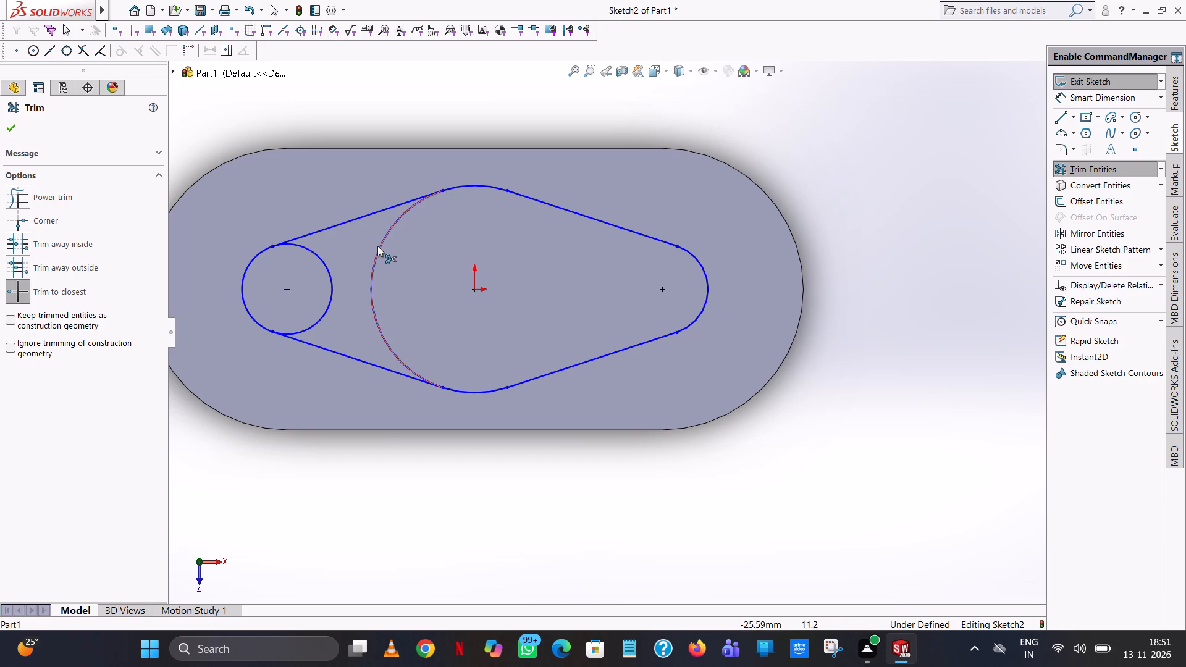
{"action": "left_click", "coordinate": [377, 246]}
{"action": "left_click", "coordinate": [308, 260]}
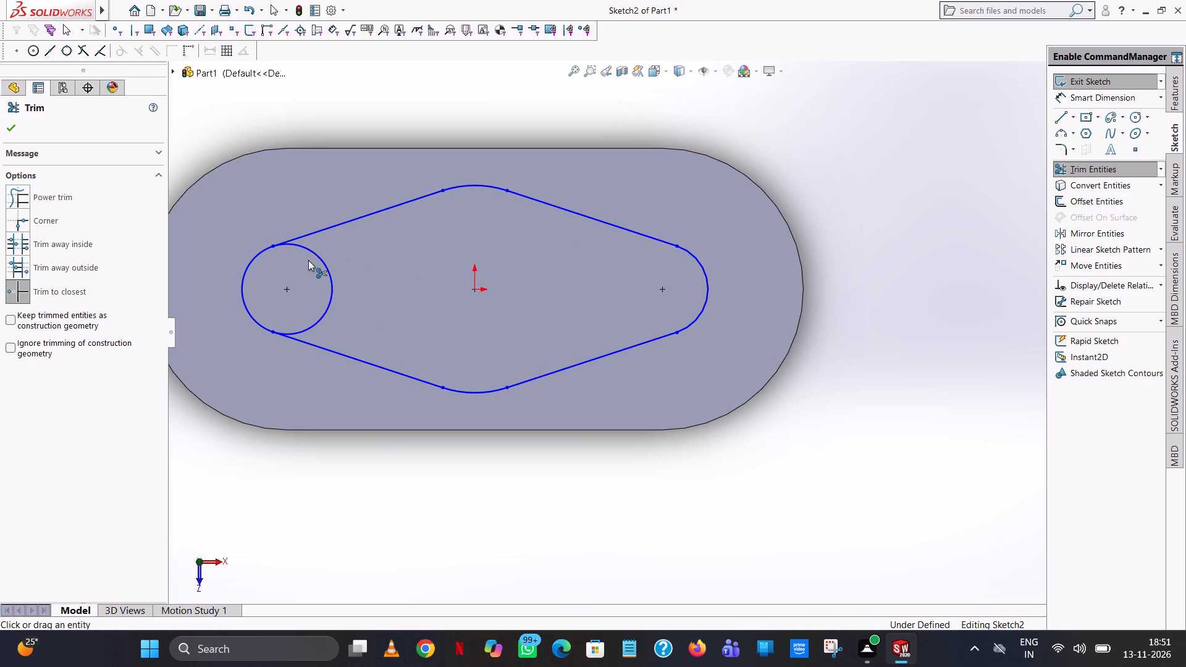
{"action": "left_click", "coordinate": [330, 274]}
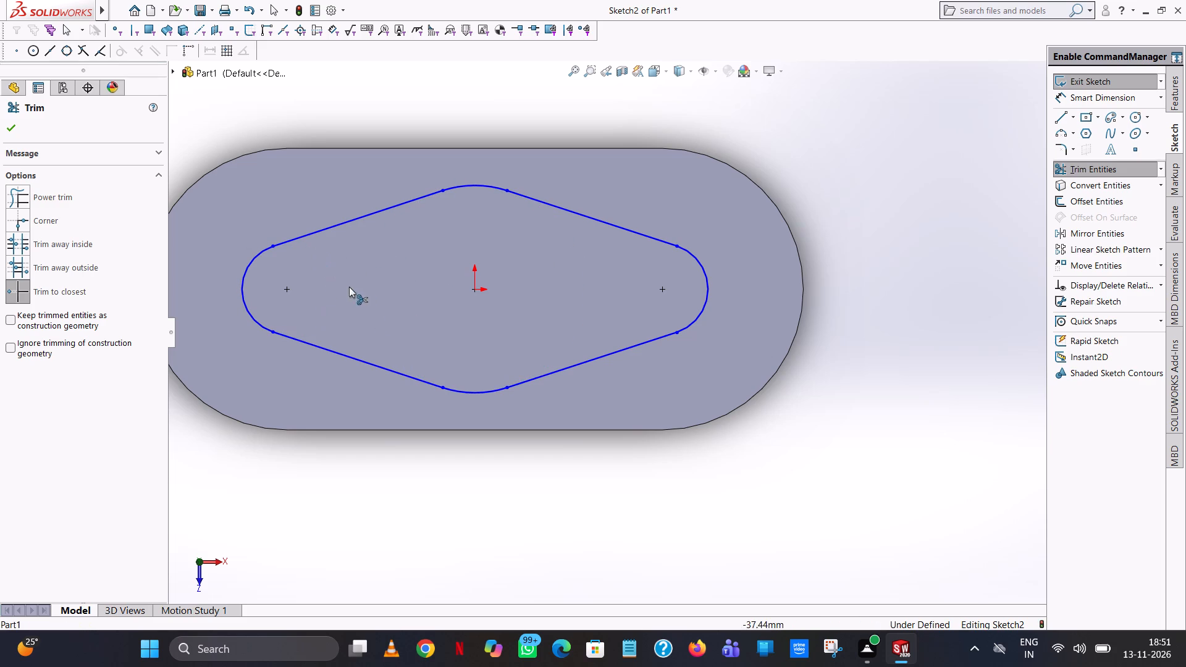
{"action": "left_click", "coordinate": [9, 122]}
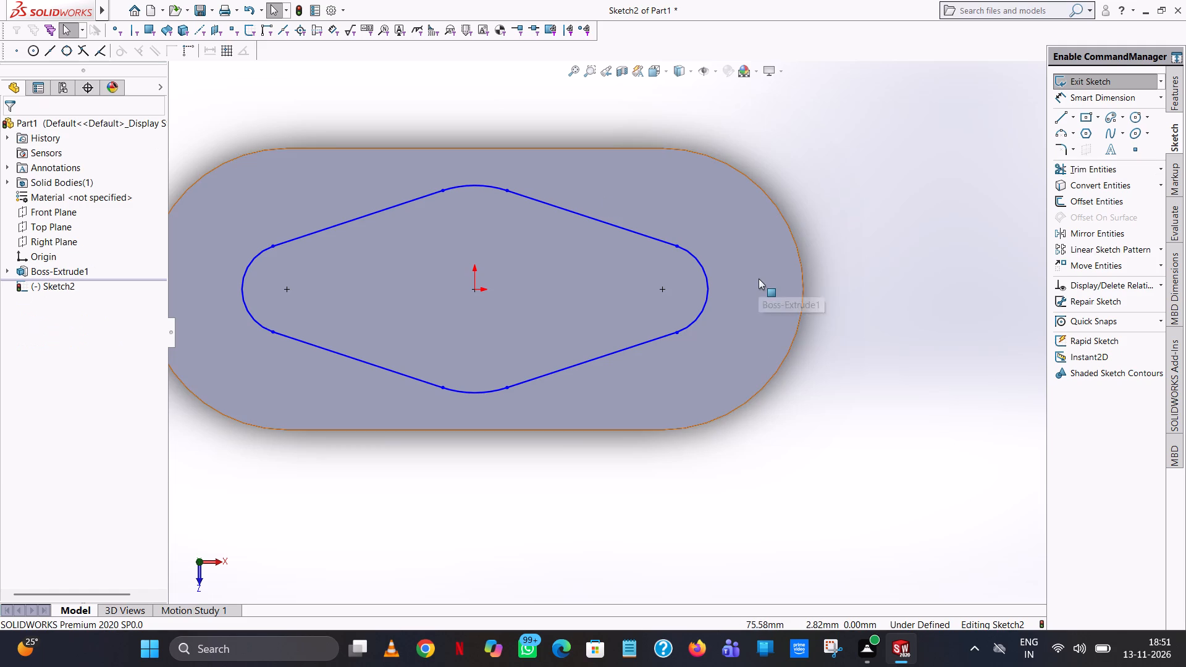
Dimension the end arcs on the positive X and negative X sides with a radius of 12 mm each.
{"action": "left_click", "coordinate": [1106, 97]}
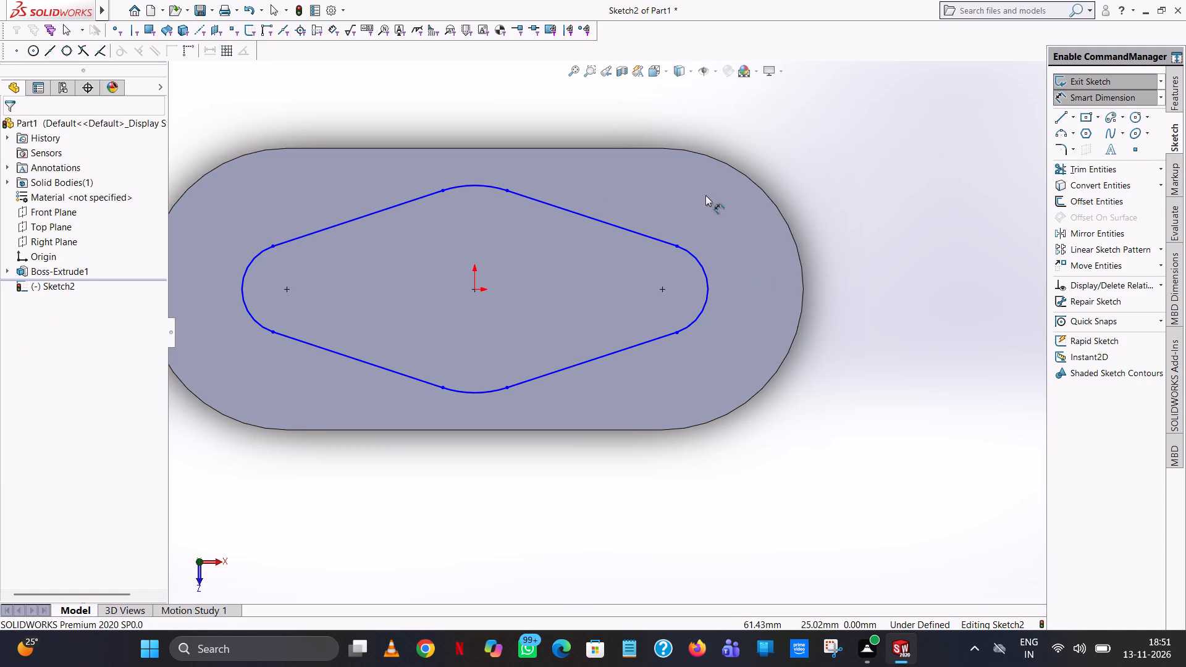
{"action": "left_click", "coordinate": [707, 285]}
{"action": "left_click", "coordinate": [902, 274]}
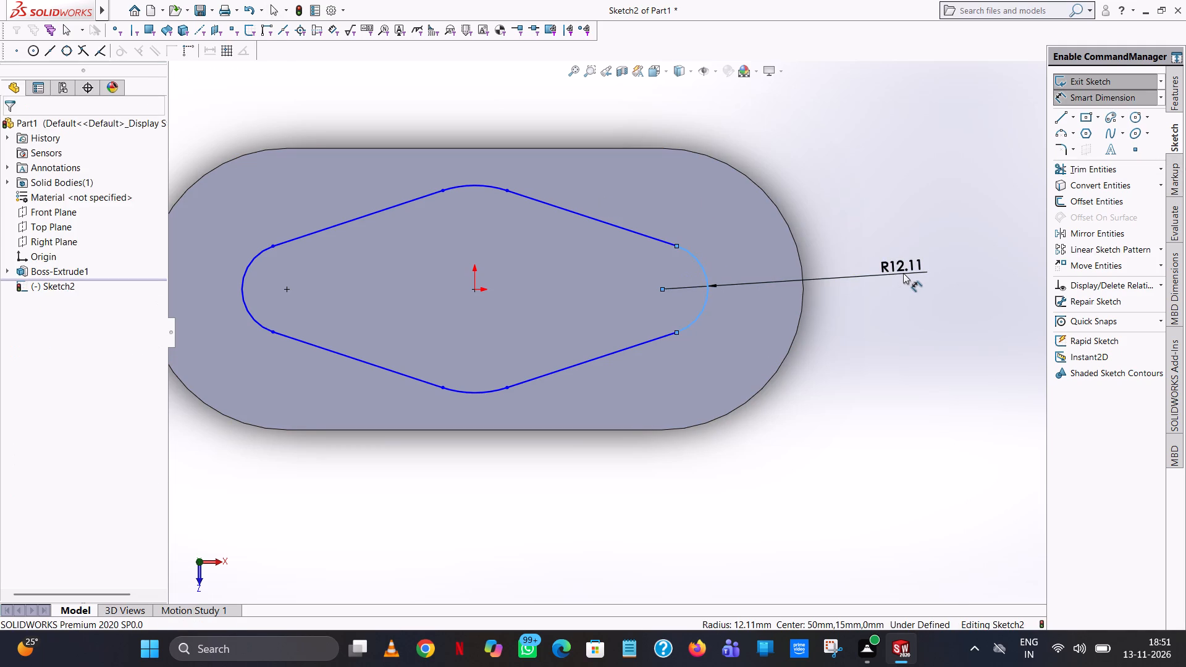
{"action": "type", "text": "12"}
{"action": "key", "text": "Return"}
{"action": "key", "text": "Return"}
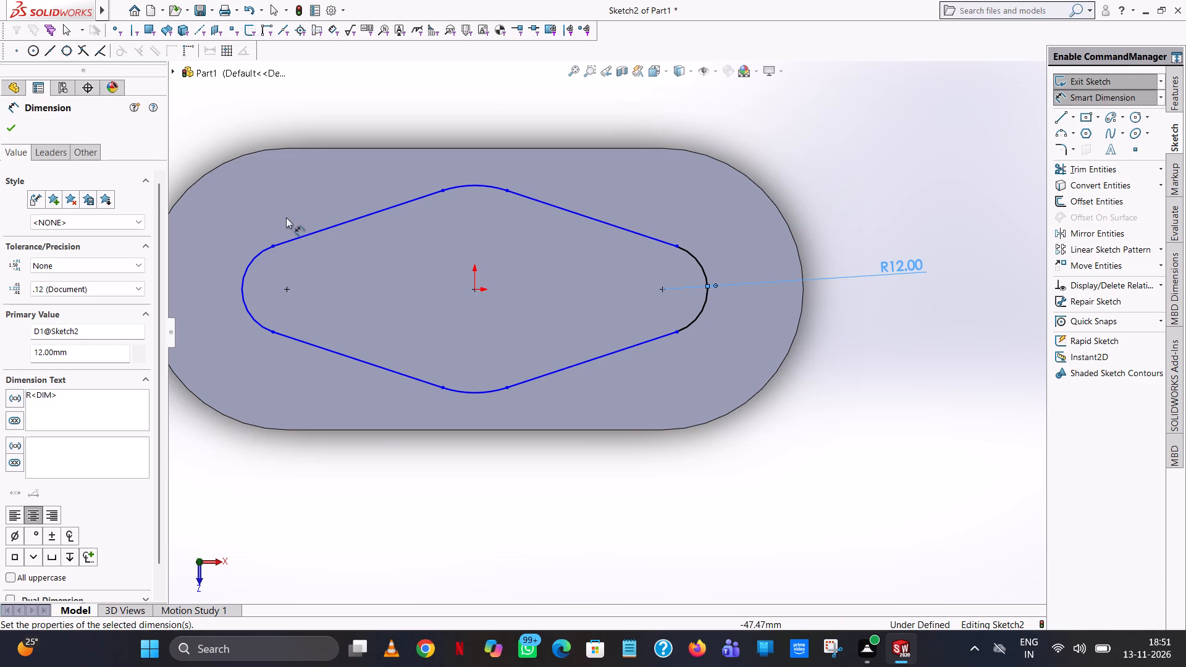
{"action": "left_click", "coordinate": [248, 273]}
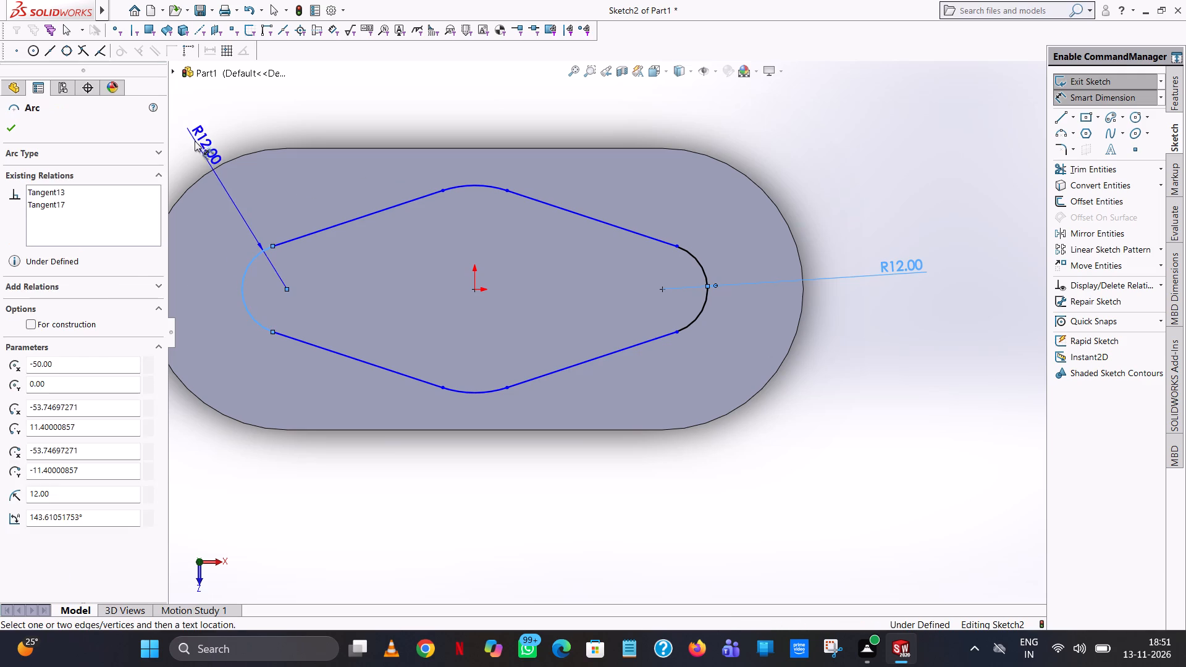
{"action": "left_click", "coordinate": [191, 136]}
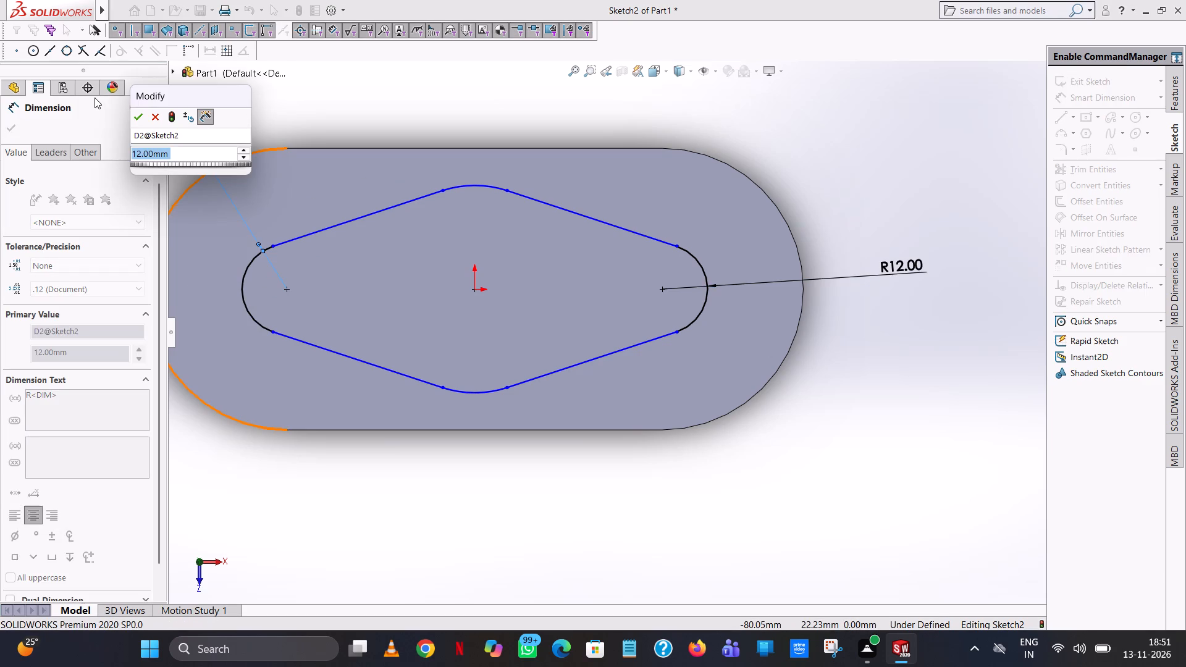
{"action": "left_click", "coordinate": [138, 117]}
{"action": "left_click", "coordinate": [356, 125]}
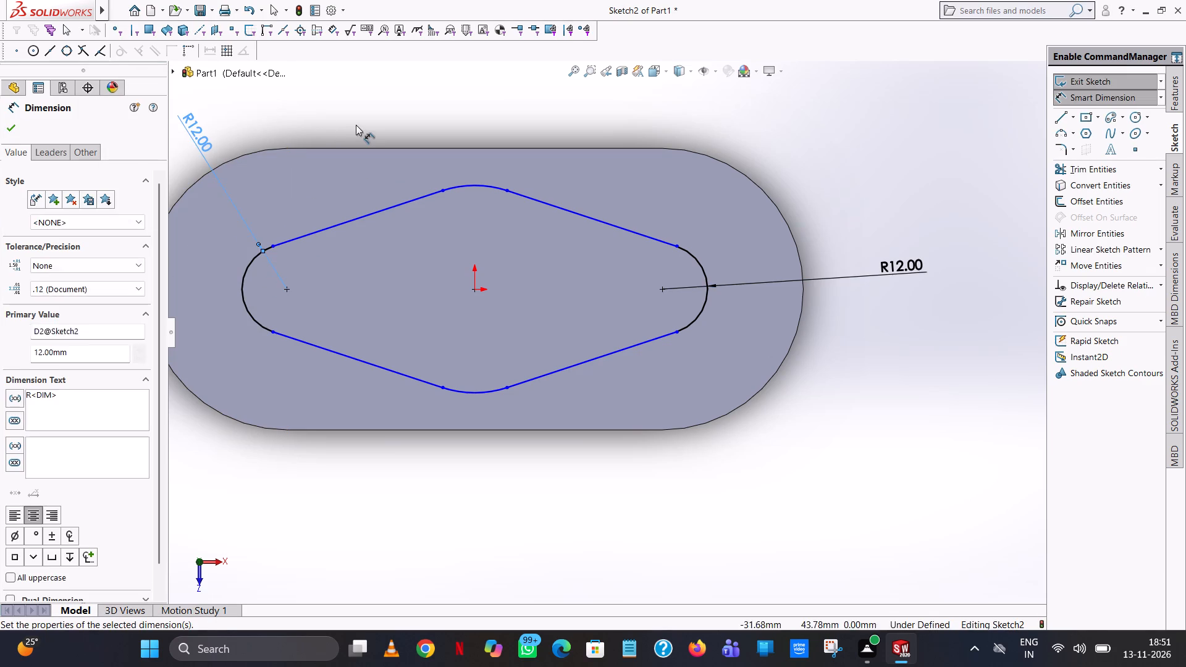
Dimension the central arc on the negative Z side with a radius of 55/2, giving 27.5 mm.
{"action": "left_click", "coordinate": [474, 185]}
{"action": "left_click", "coordinate": [473, 93]}
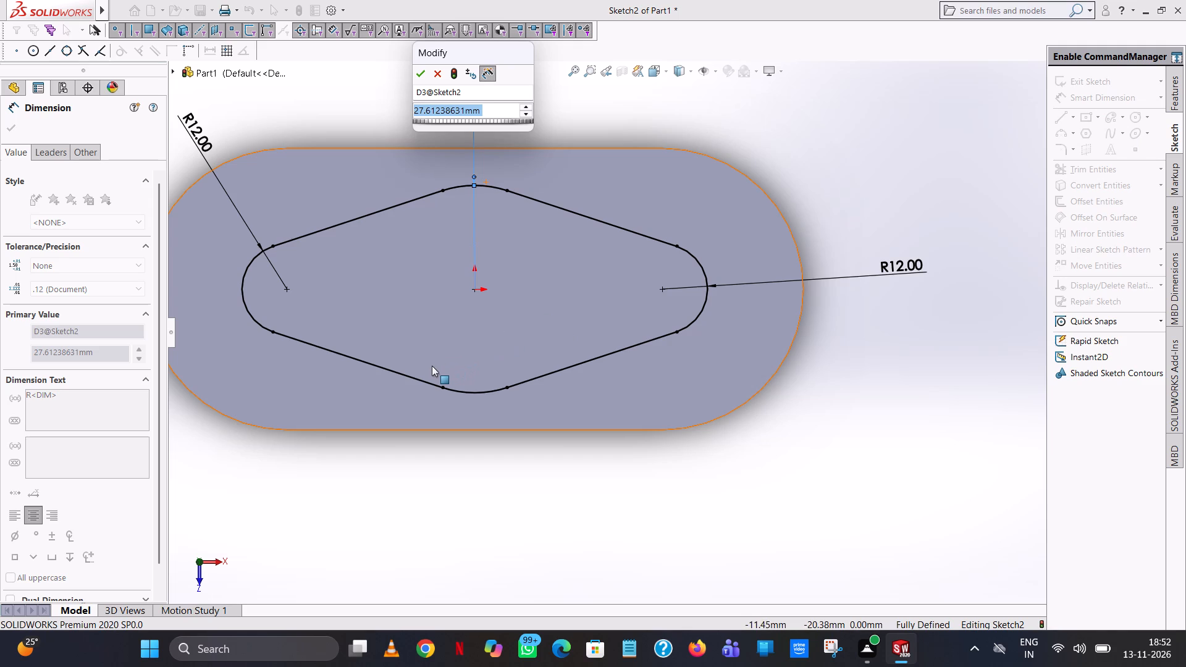
{"action": "type", "text": "55/"}
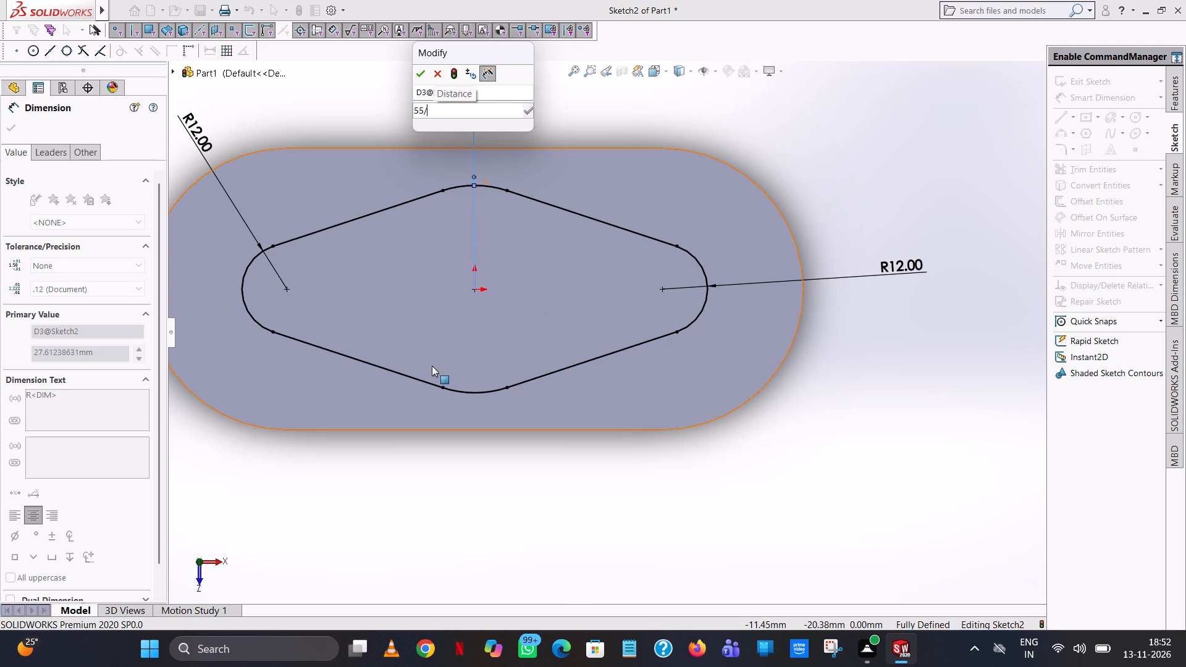
{"action": "key", "text": "2"}
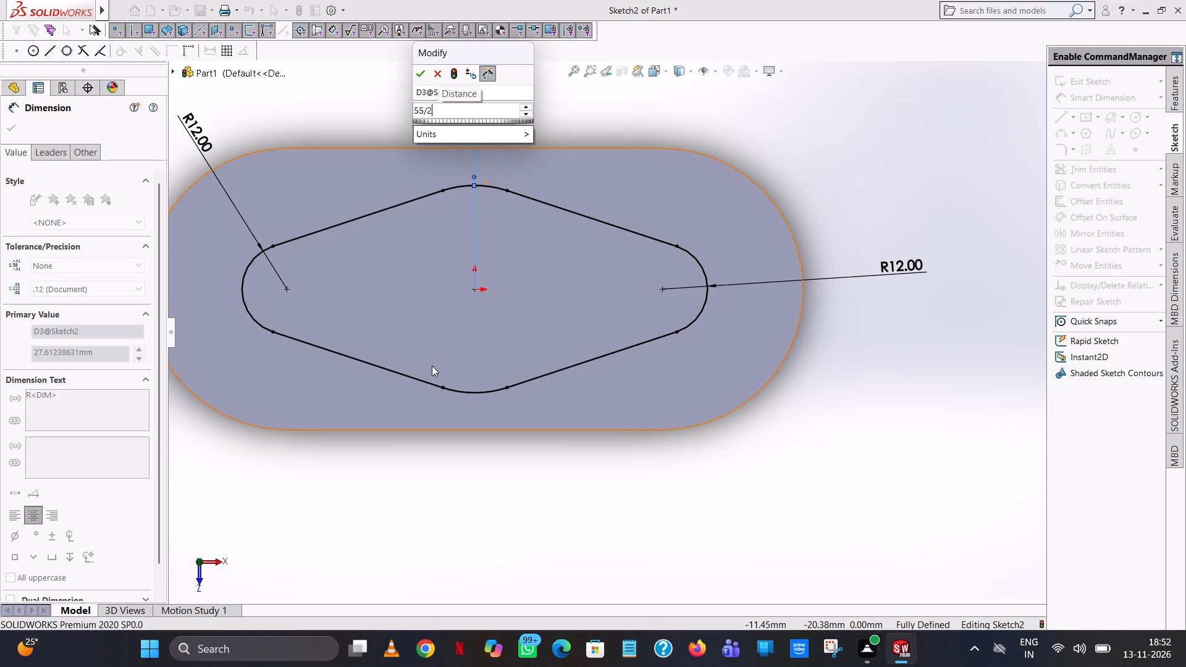
{"action": "key", "text": "Return"}
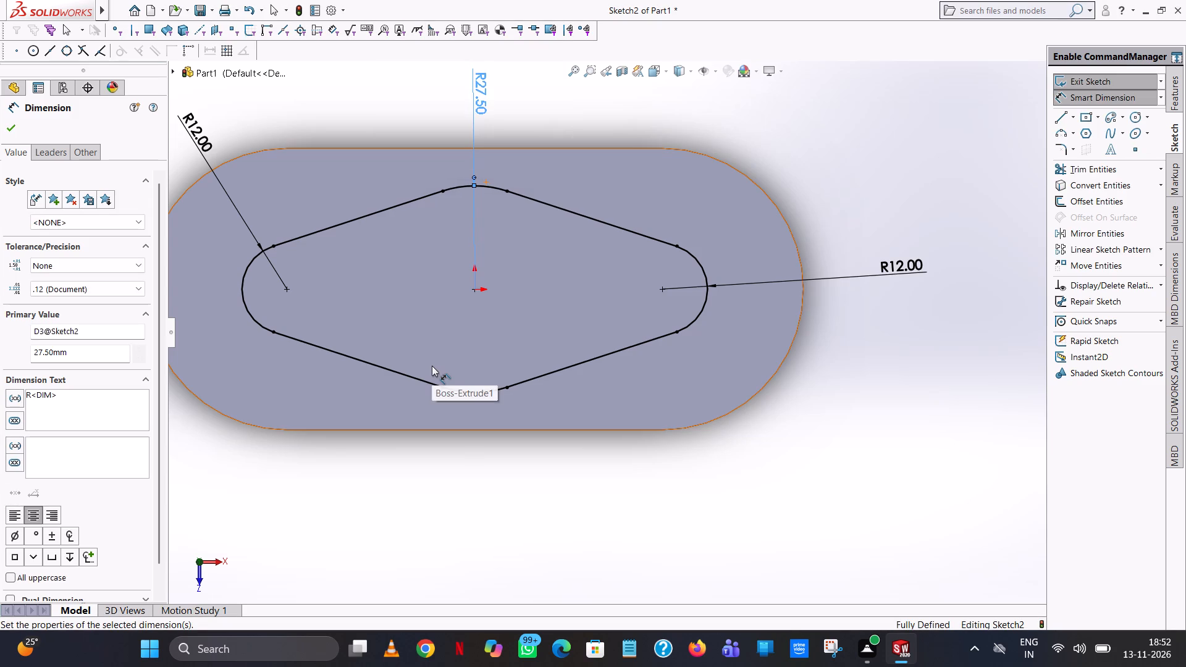
{"action": "left_click", "coordinate": [882, 164]}
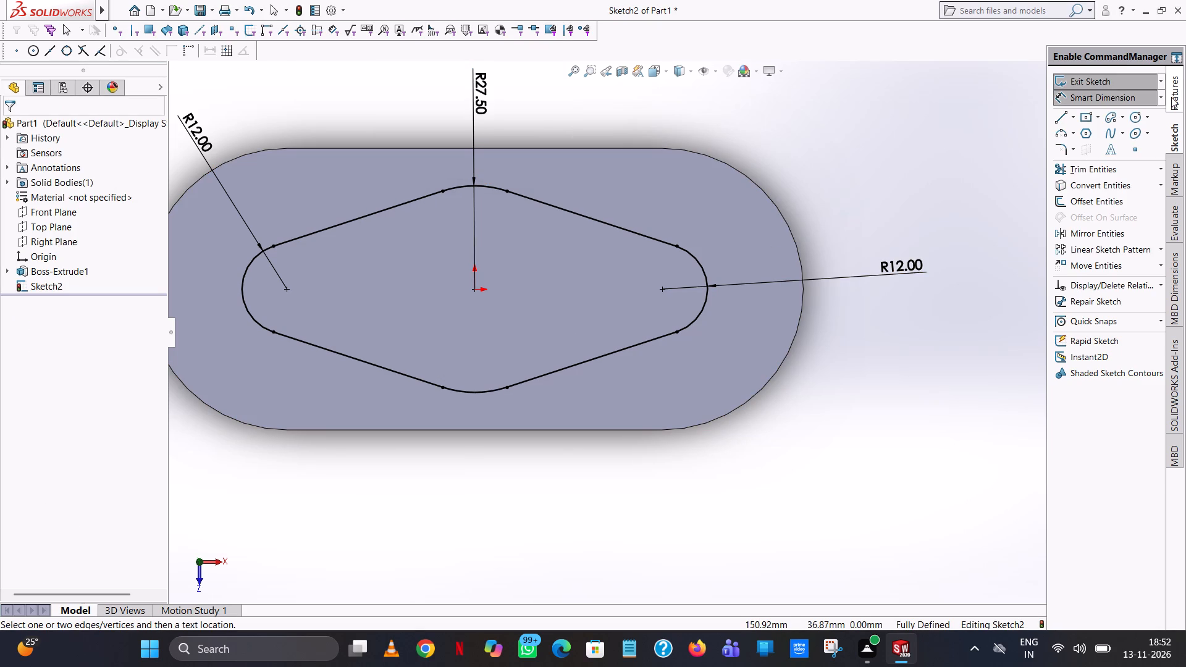
Extrude the closed tangent profile 40 mm upward from the base's top face as a blind boss merged with the base.
{"action": "left_click", "coordinate": [1175, 94]}
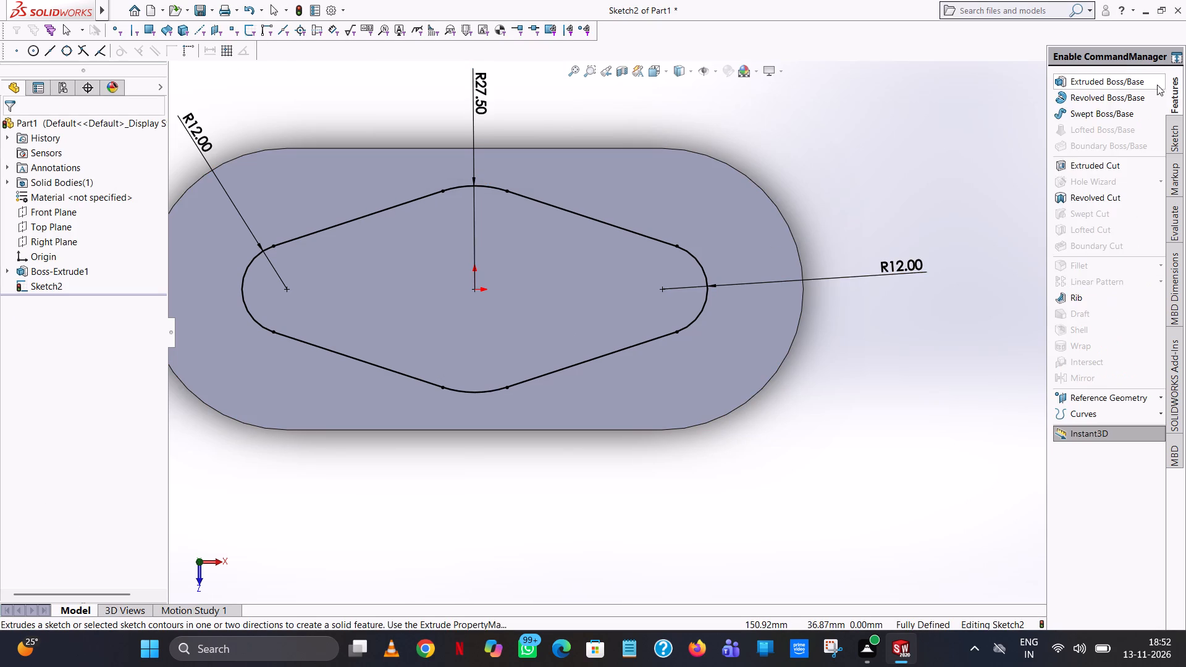
{"action": "left_click", "coordinate": [1129, 77]}
{"action": "middle_click_drag", "start_coordinate": [562, 468], "coordinate": [565, 358]}
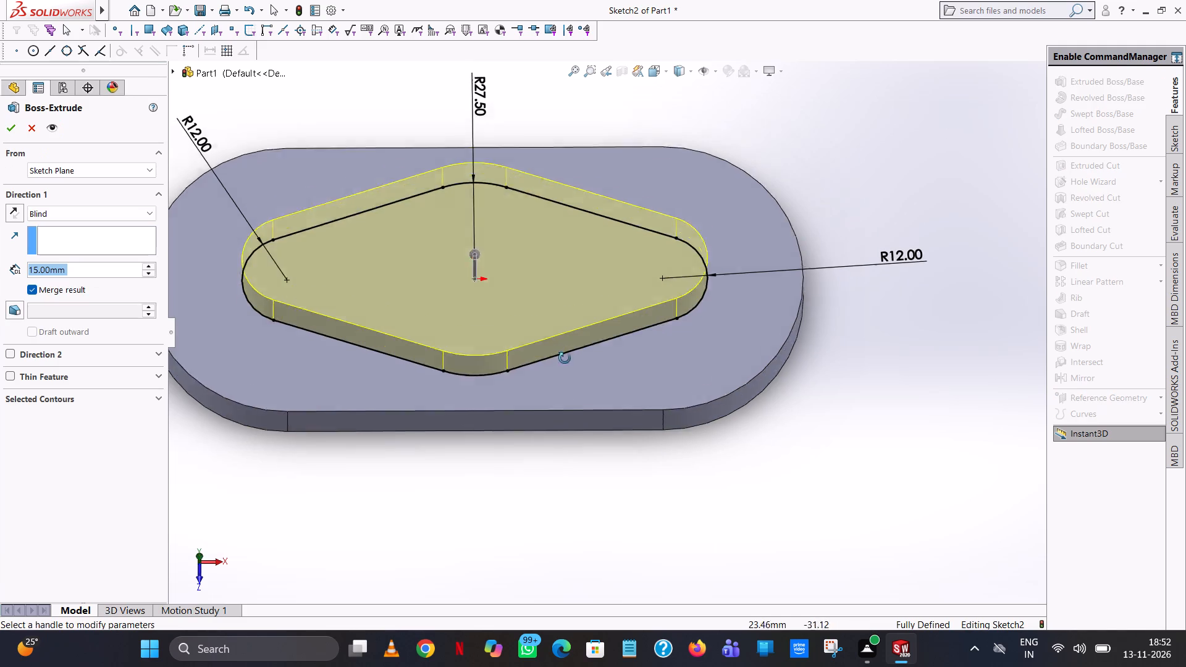
{"action": "middle_click_drag", "start_coordinate": [565, 358], "coordinate": [547, 212]}
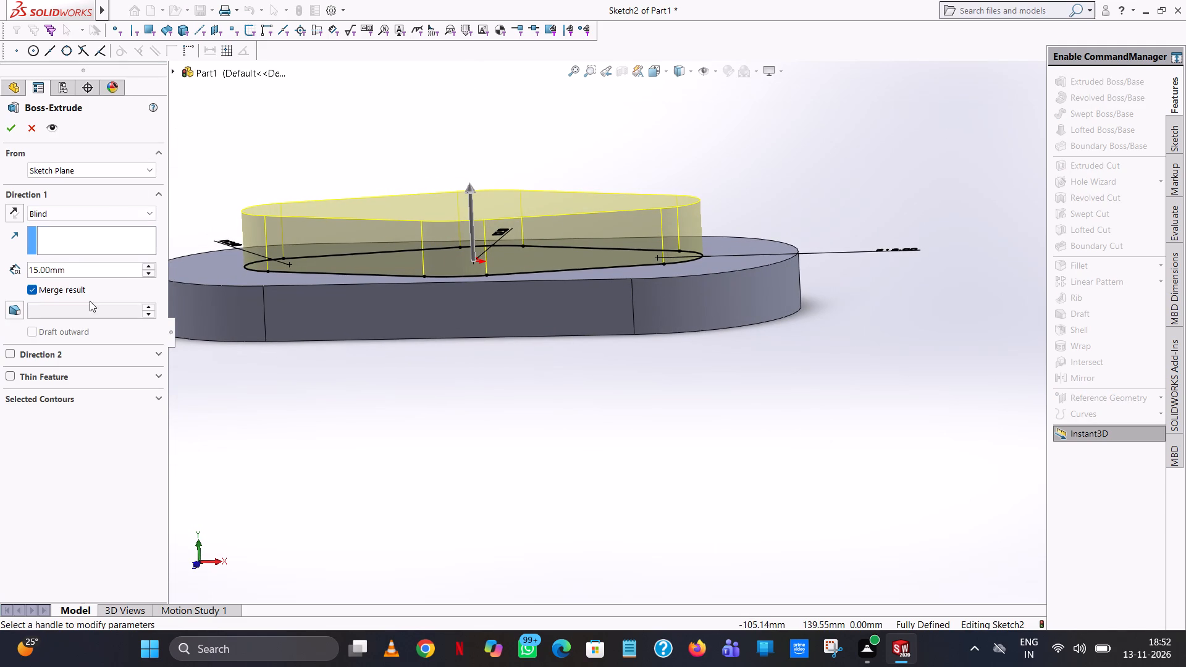
{"action": "double_click", "coordinate": [117, 273]}
{"action": "type", "text": "40"}
{"action": "key", "text": "Return"}
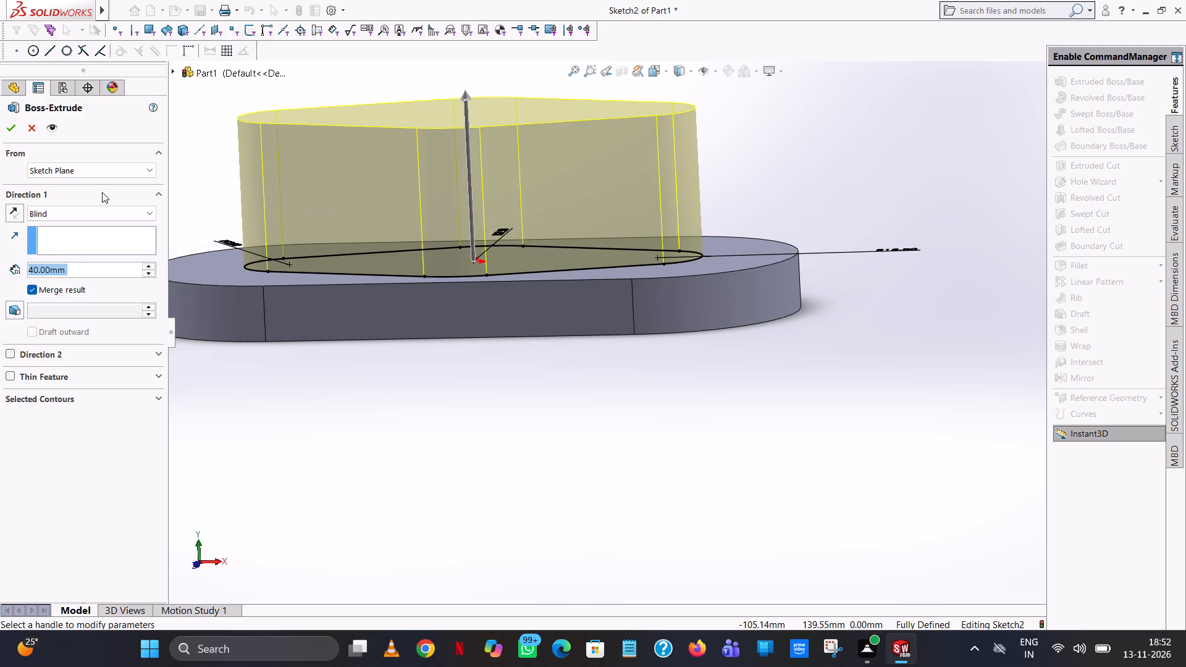
{"action": "left_click", "coordinate": [3, 124]}
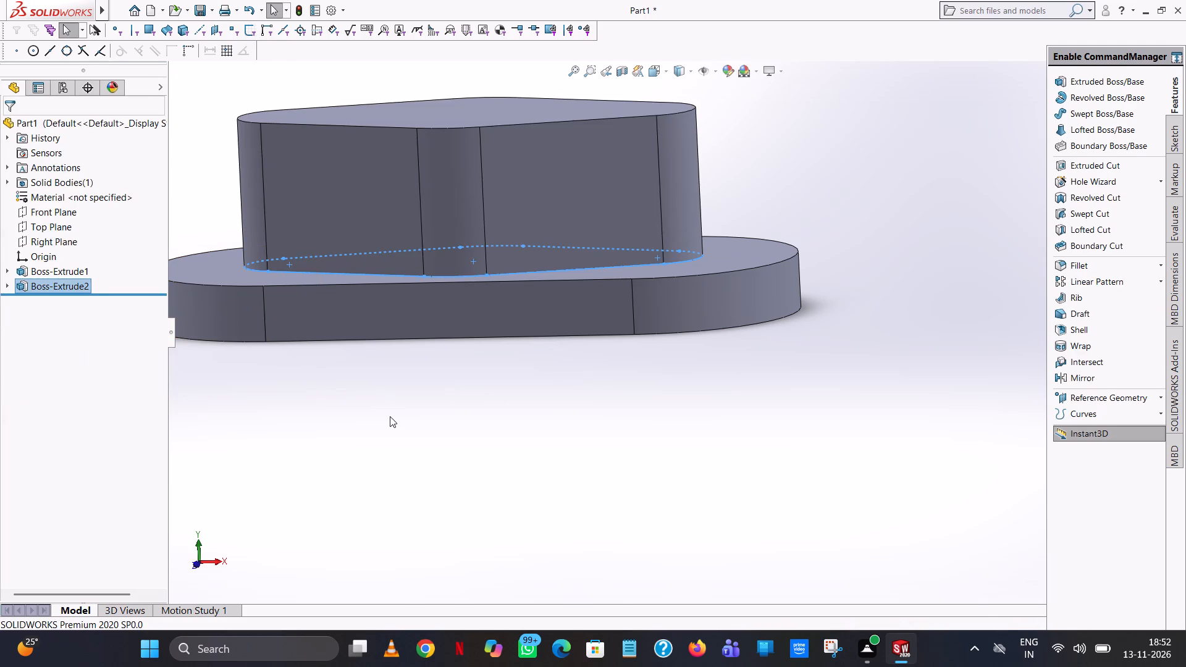
{"action": "left_click", "coordinate": [390, 416]}
{"action": "left_click", "coordinate": [820, 183]}
Examine the base and raised hub from above, from the side and from underneath.
{"action": "middle_click_drag", "start_coordinate": [744, 159], "coordinate": [744, 196]}
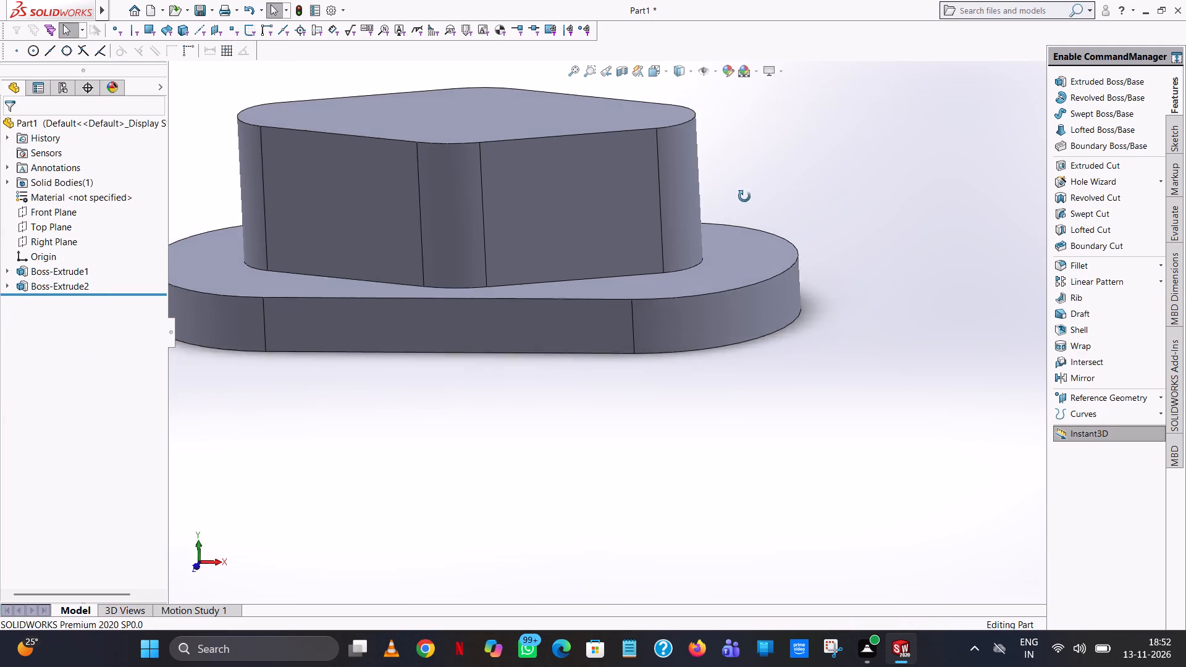
{"action": "middle_click_drag", "start_coordinate": [744, 196], "coordinate": [762, 422]}
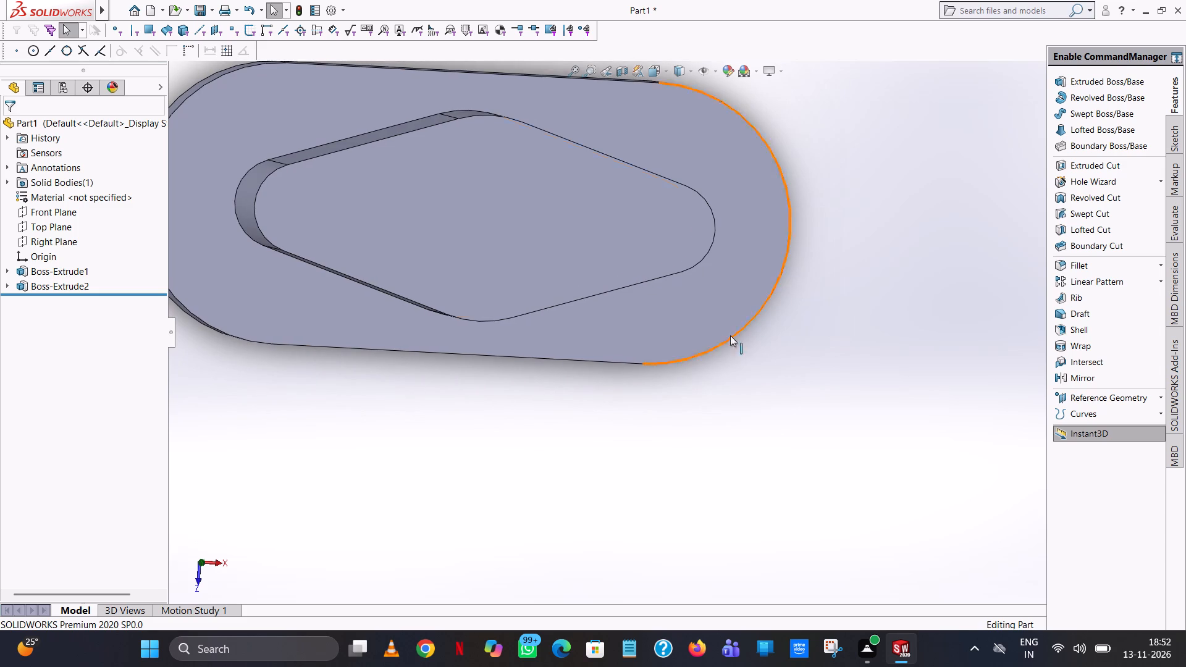
{"action": "scroll", "coordinate": [499, 185], "scroll_direction": "up", "scroll_amount": 2}
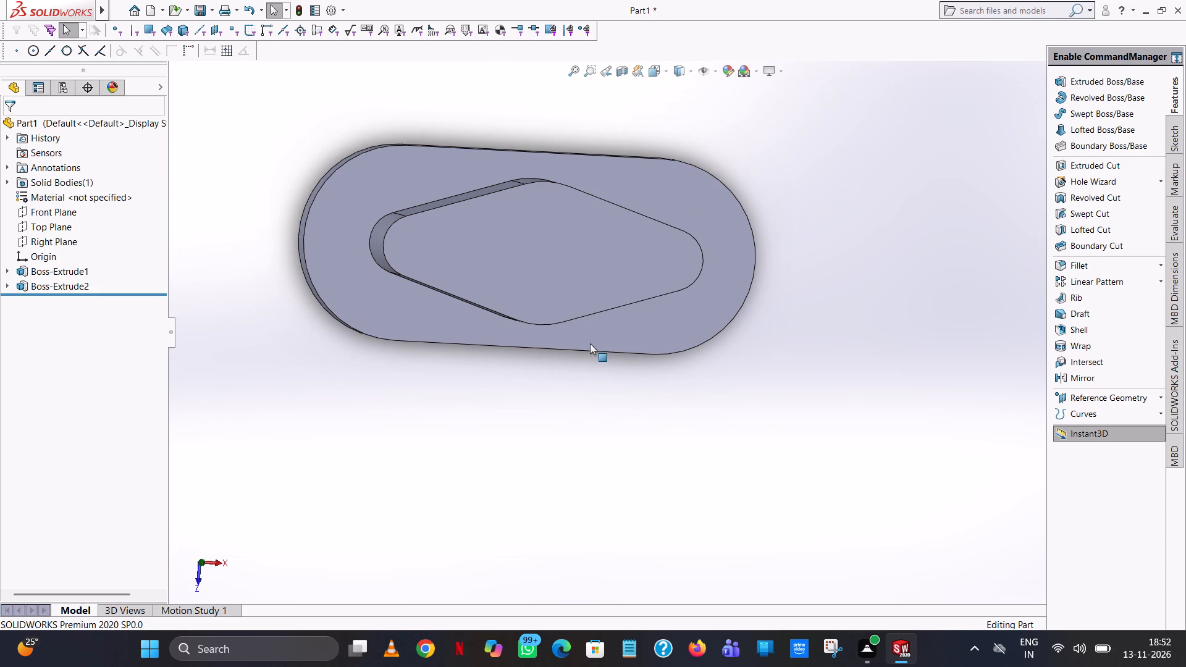
{"action": "middle_click_drag", "start_coordinate": [586, 328], "coordinate": [586, 328]}
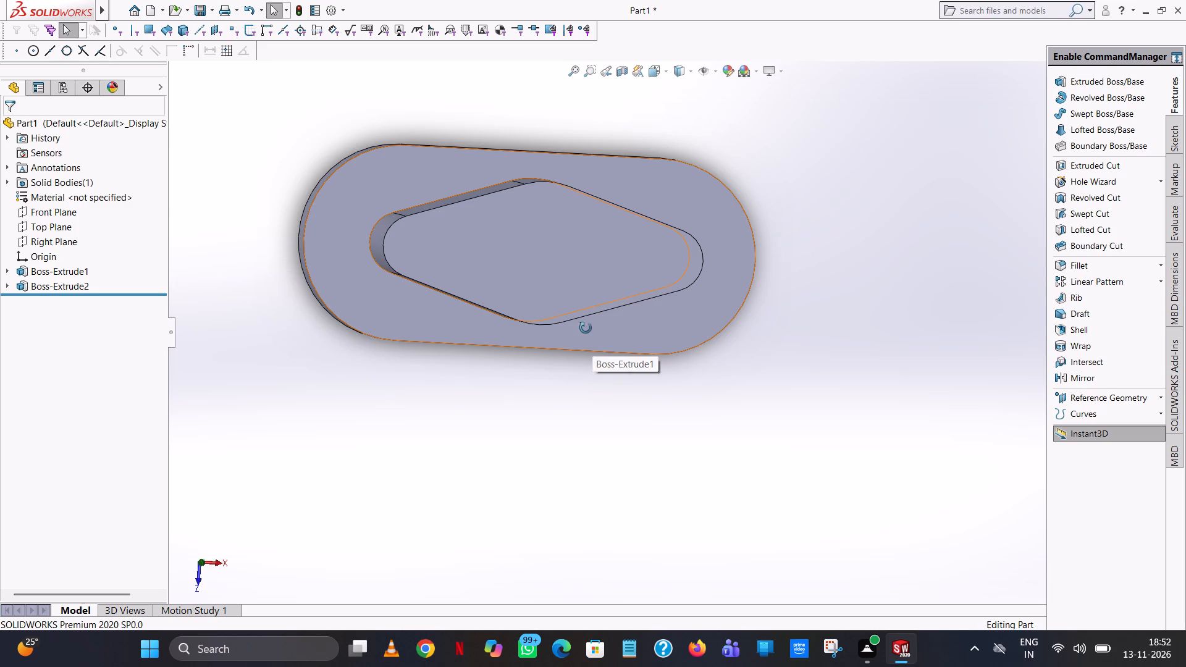
{"action": "middle_click_drag", "start_coordinate": [586, 328], "coordinate": [597, 100]}
{"action": "middle_click_drag", "start_coordinate": [587, 210], "coordinate": [623, 67]}
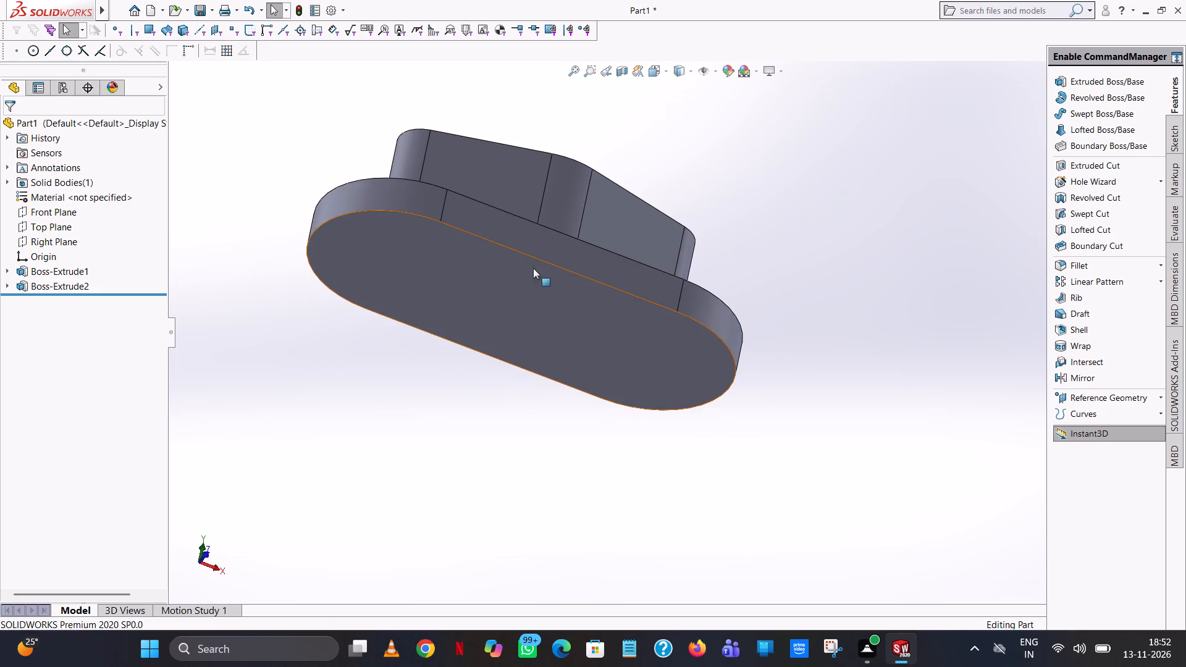
{"action": "middle_click_drag", "start_coordinate": [564, 289], "coordinate": [579, 127]}
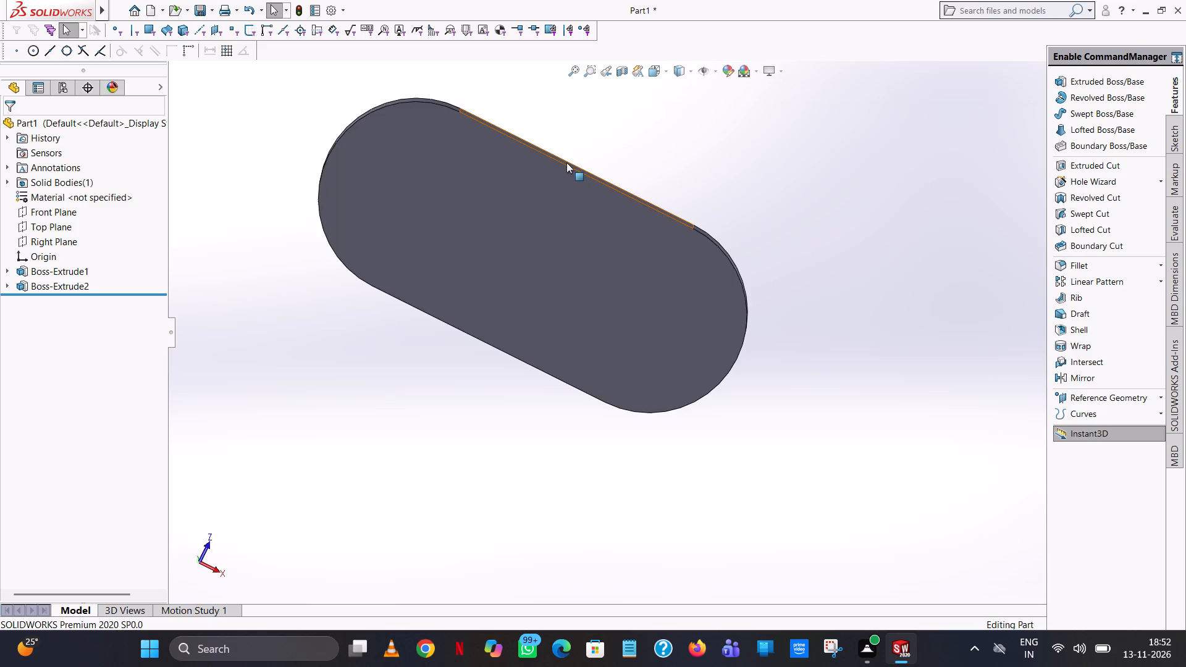
{"action": "middle_click_drag", "start_coordinate": [566, 162], "coordinate": [558, 608]}
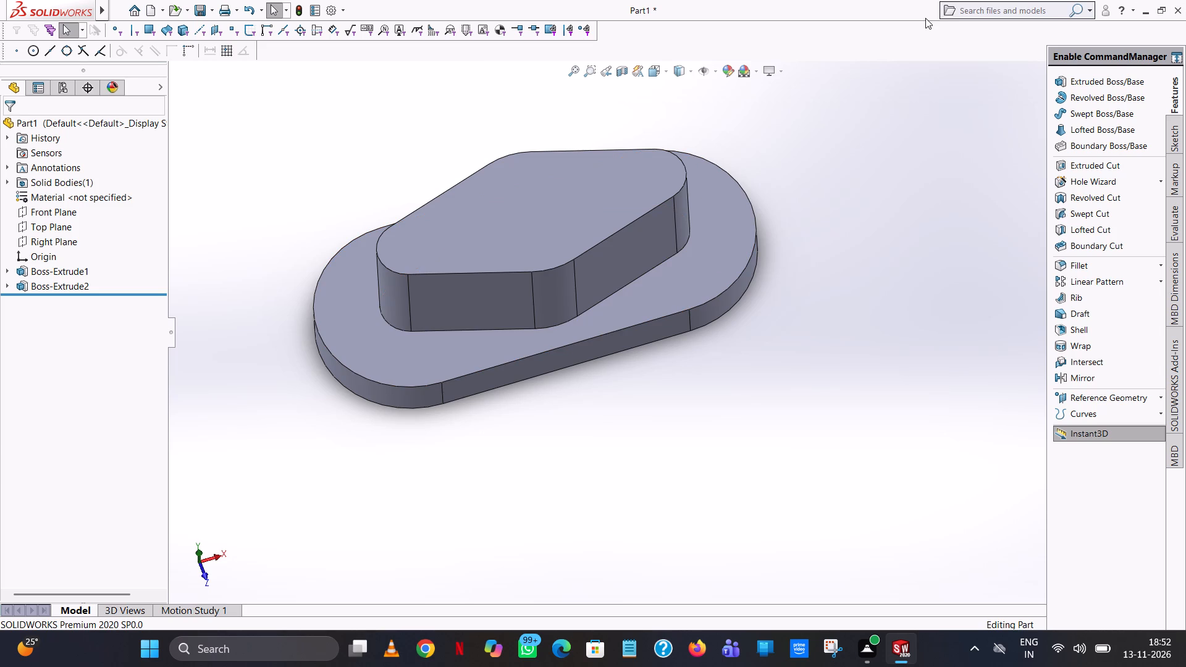
Start an extruded boss sketch on the base's underside and view it squarely from the Bottom.
{"action": "middle_click_drag", "start_coordinate": [616, 408], "coordinate": [572, 107]}
{"action": "scroll", "coordinate": [590, 274], "scroll_direction": "down", "scroll_amount": 4}
{"action": "middle_click_drag", "start_coordinate": [589, 277], "coordinate": [599, 145]}
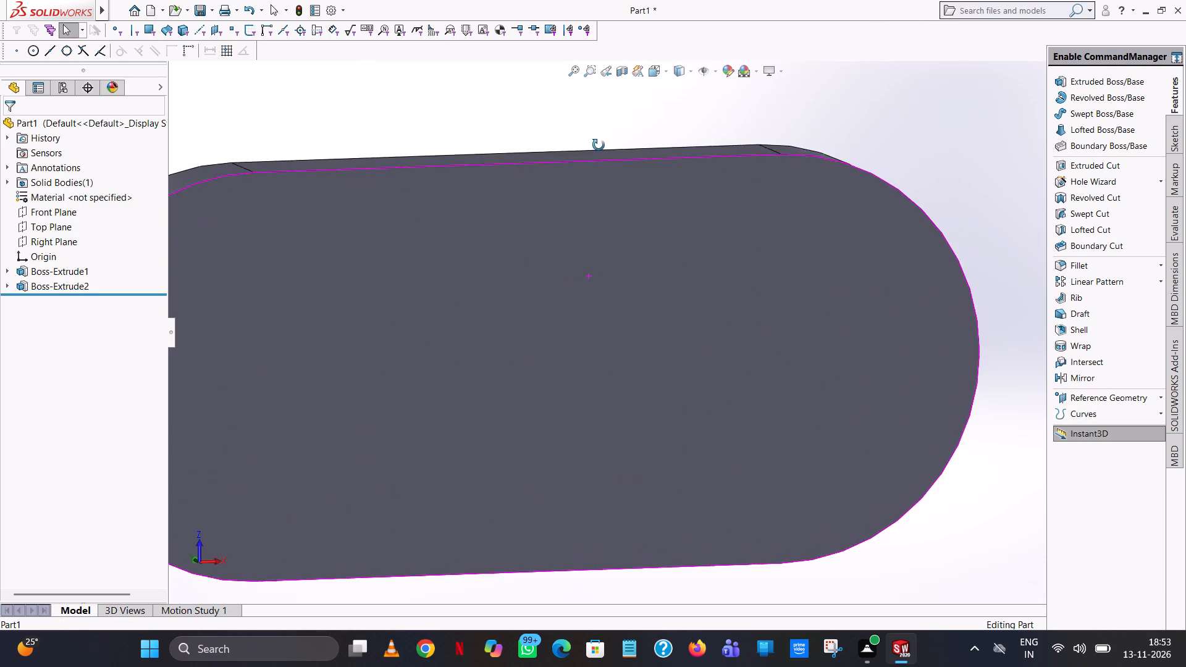
{"action": "middle_click_drag", "start_coordinate": [599, 145], "coordinate": [597, 141]}
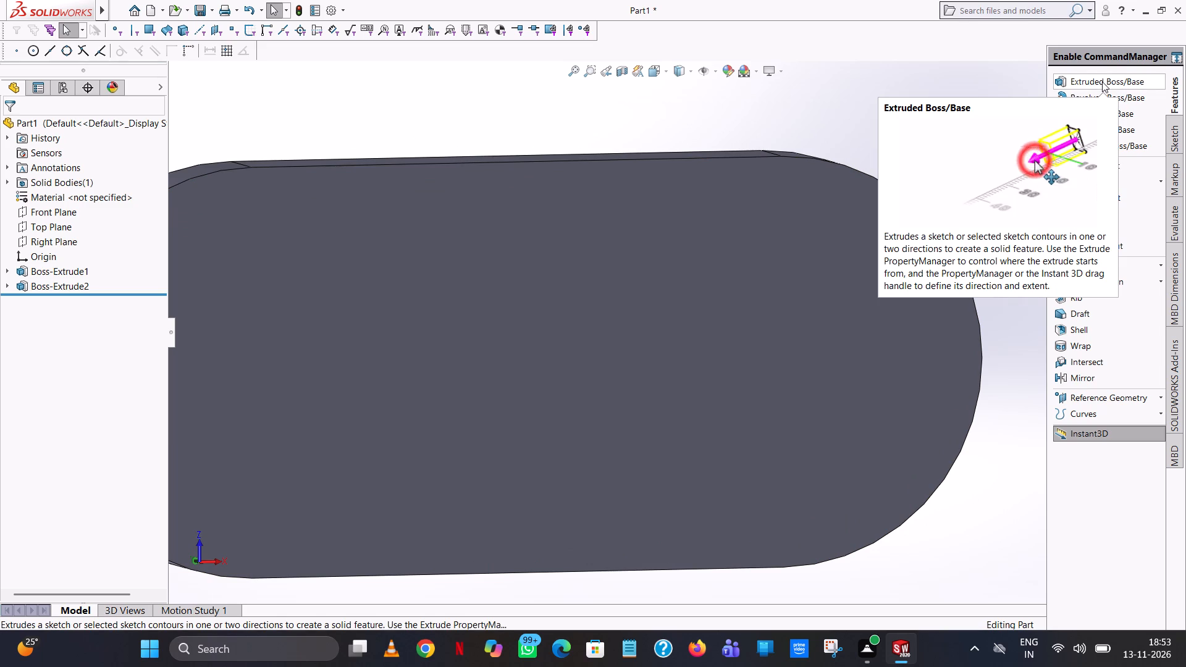
{"action": "left_click", "coordinate": [1102, 82]}
{"action": "left_click", "coordinate": [582, 264]}
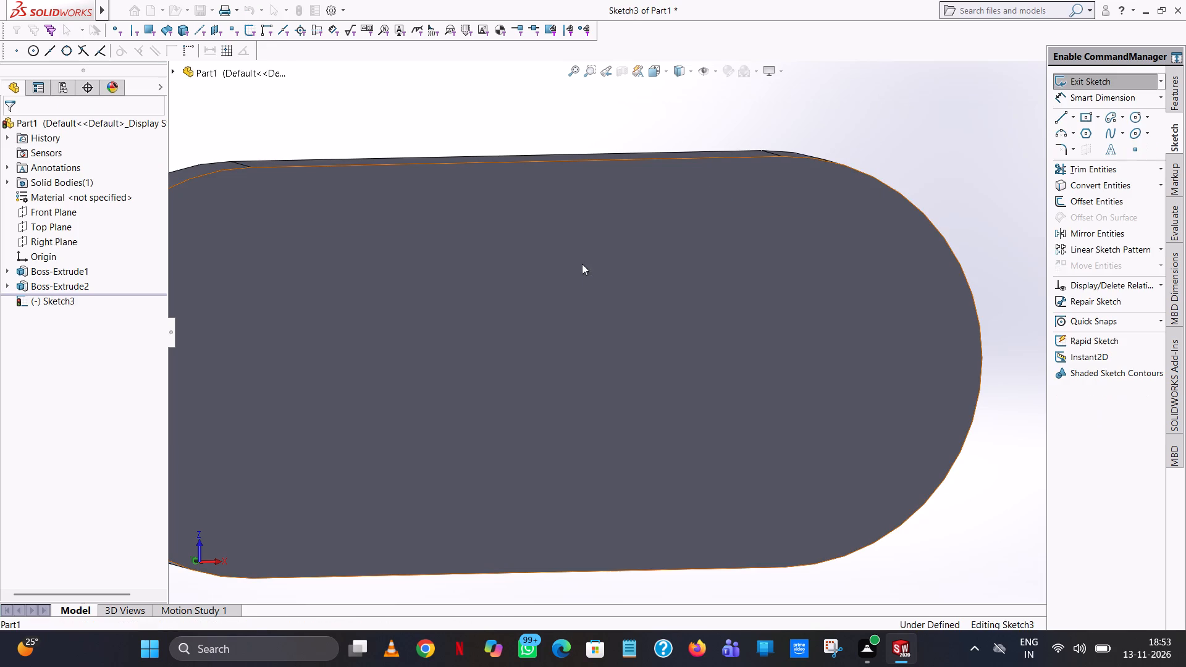
{"action": "left_click", "coordinate": [668, 73]}
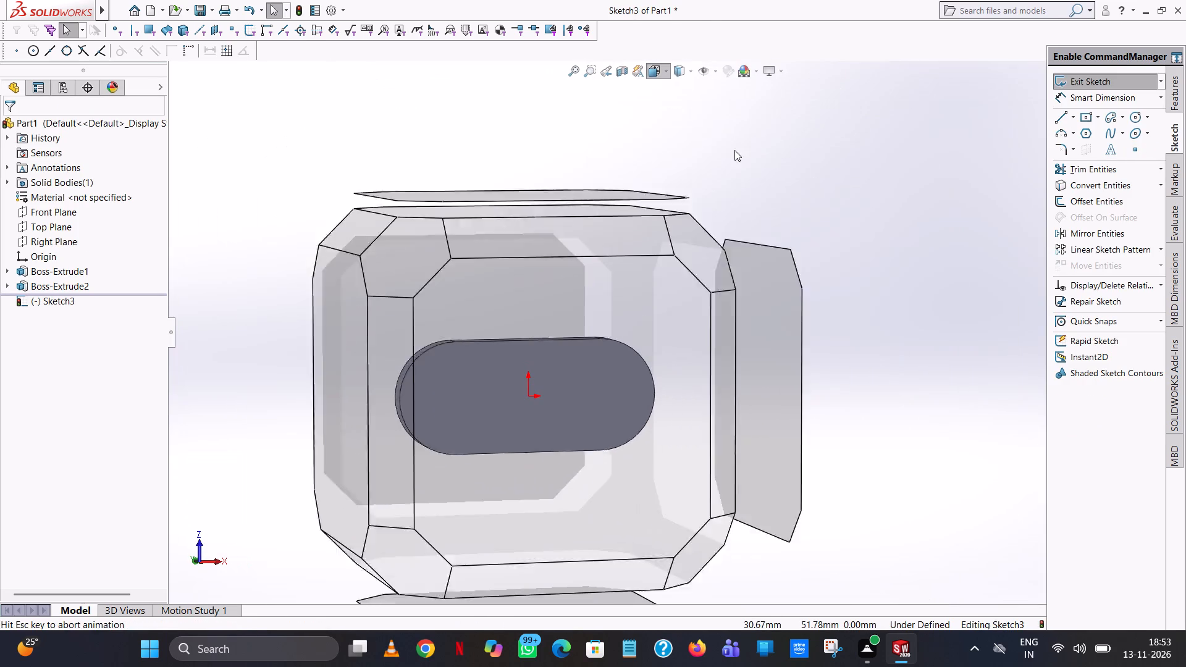
{"action": "left_click", "coordinate": [720, 139]}
{"action": "scroll", "coordinate": [502, 232], "scroll_direction": "up", "scroll_amount": 2}
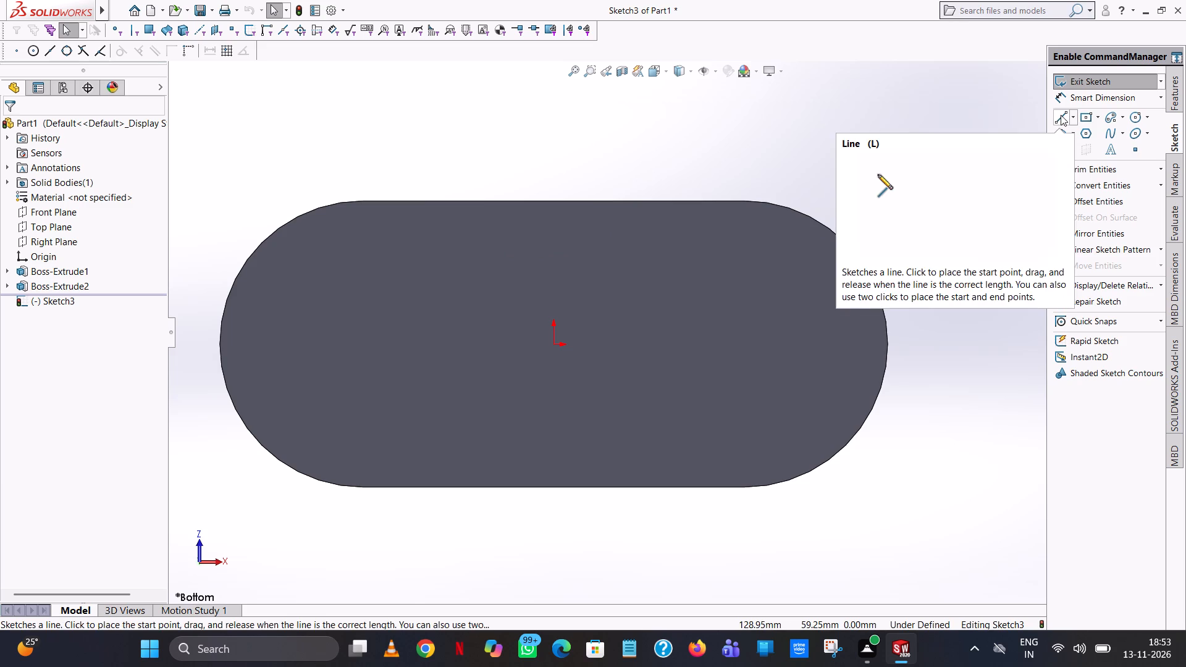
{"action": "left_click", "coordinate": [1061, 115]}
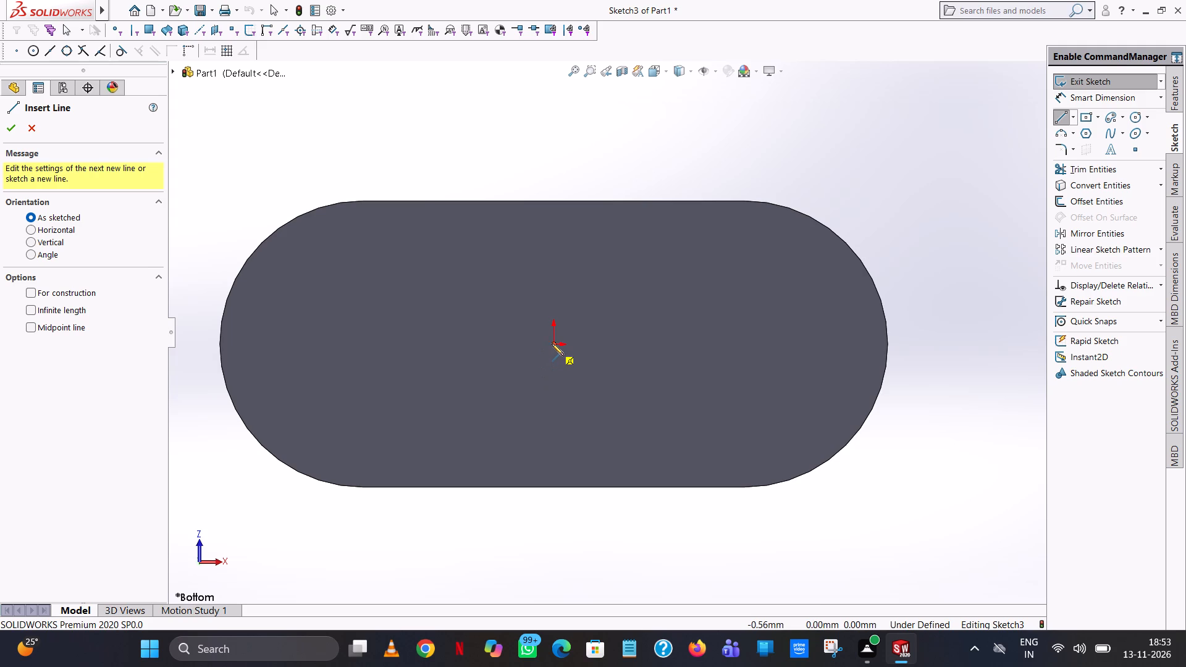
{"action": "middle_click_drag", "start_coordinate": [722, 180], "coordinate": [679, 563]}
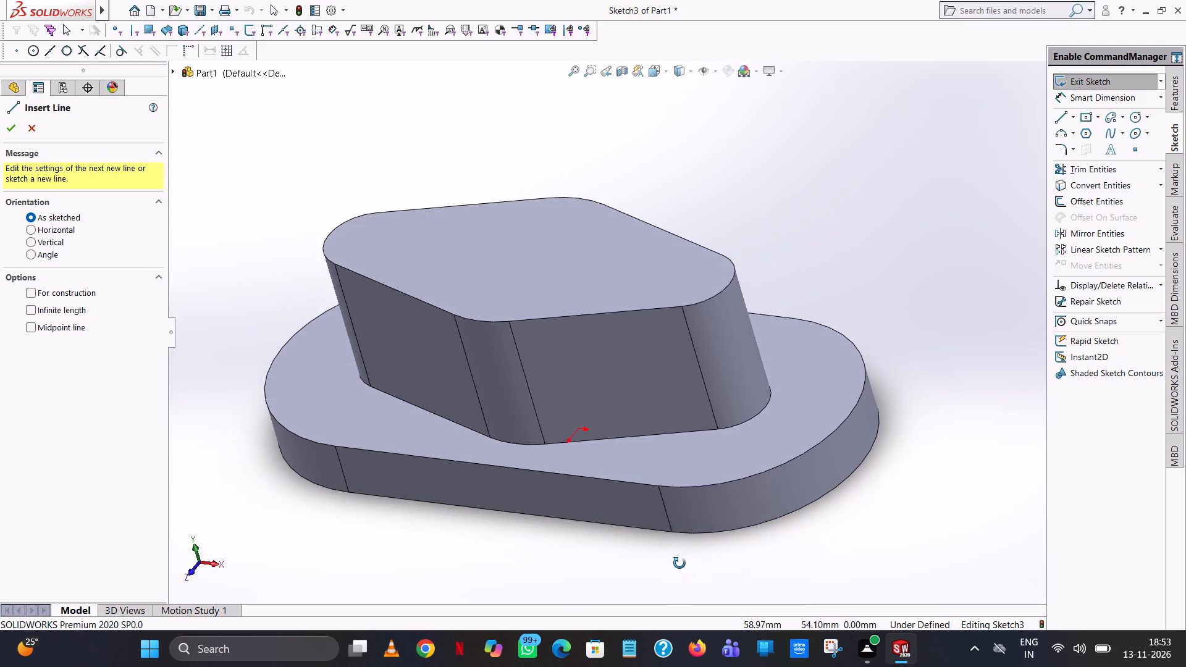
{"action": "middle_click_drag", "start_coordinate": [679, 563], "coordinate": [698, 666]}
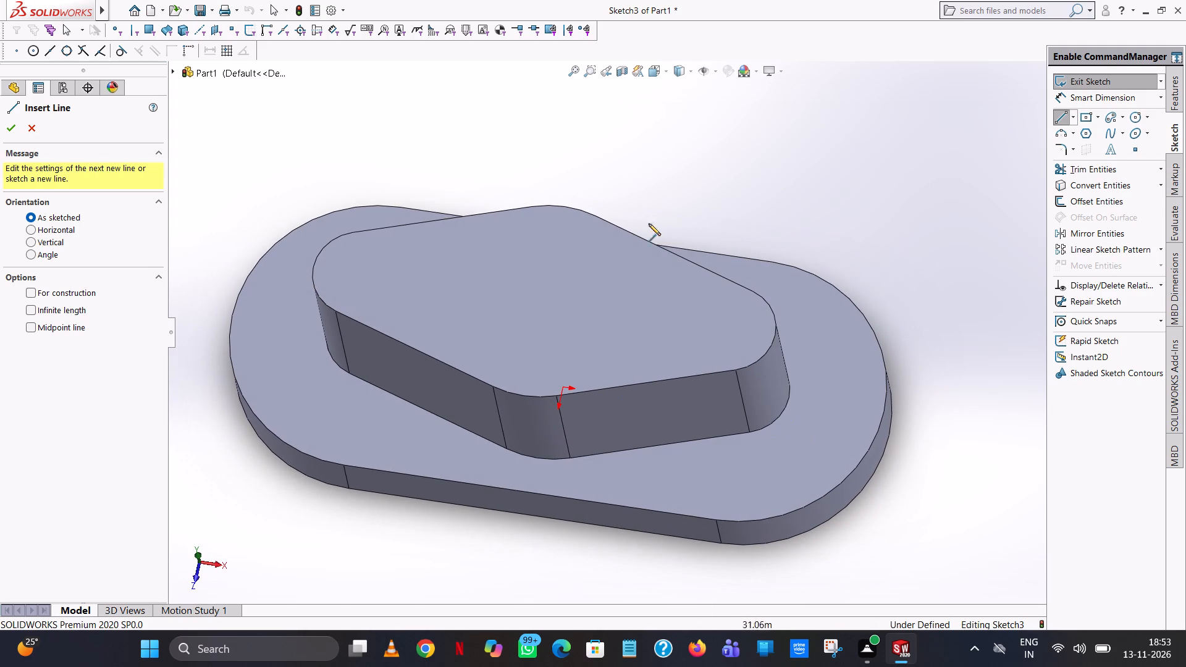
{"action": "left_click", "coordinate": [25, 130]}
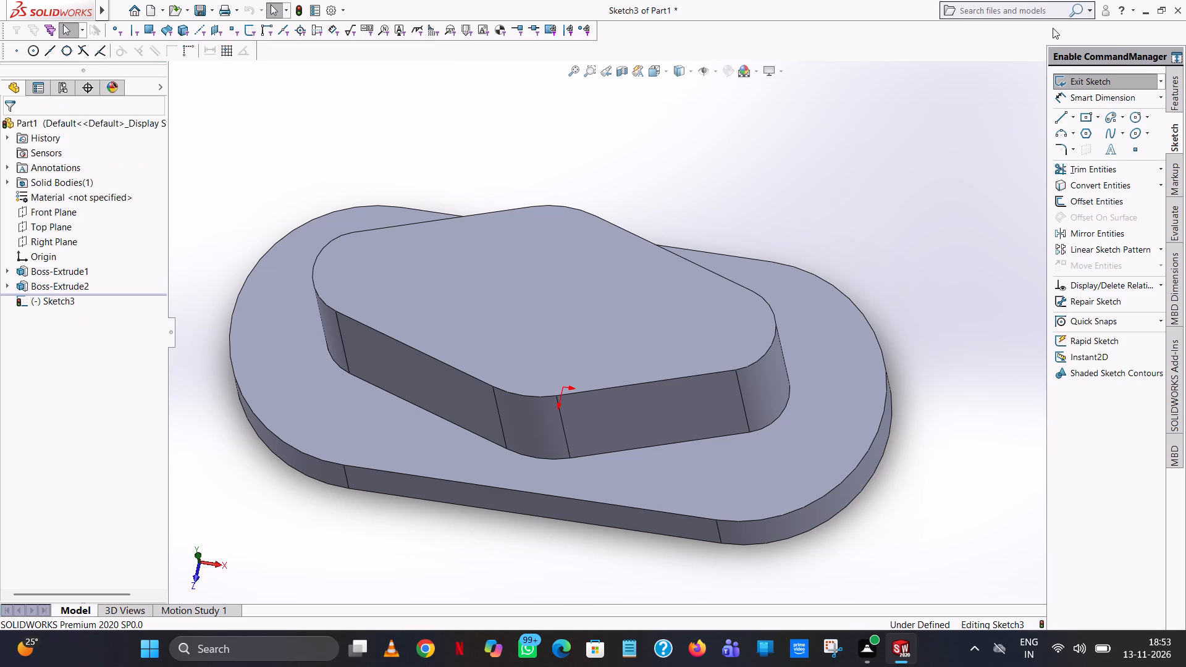
Leave the empty underside sketch, start the boss sketch on the base's top face instead, and view it squarely from above.
{"action": "left_click", "coordinate": [1093, 75]}
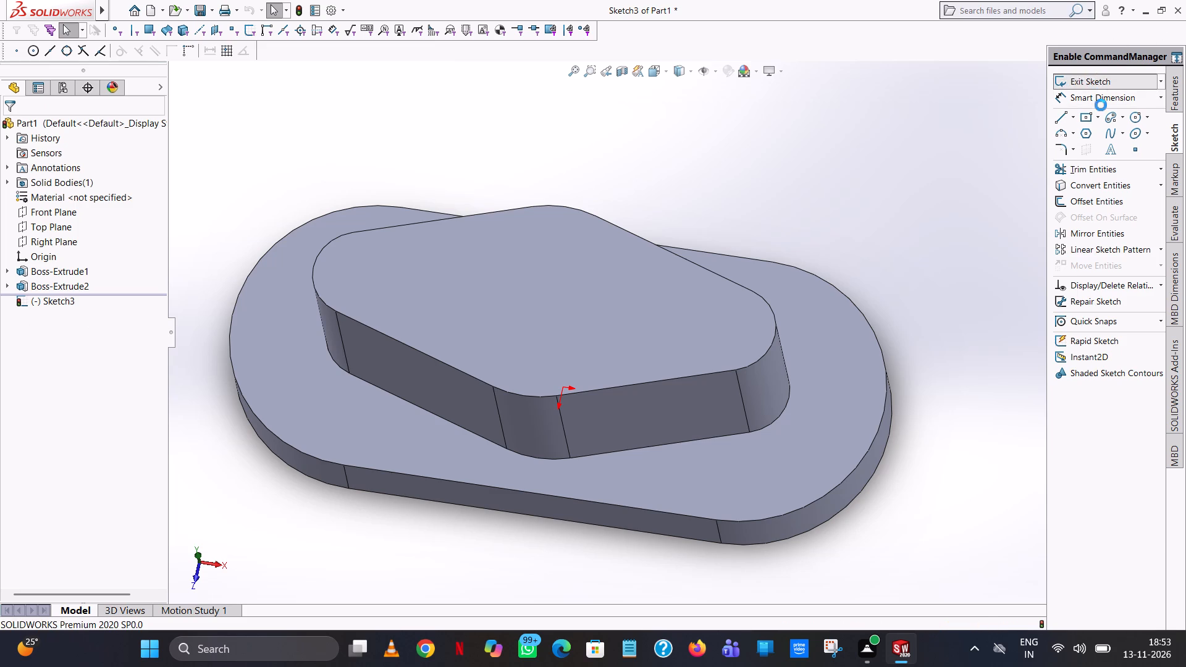
{"action": "left_click", "coordinate": [1090, 80]}
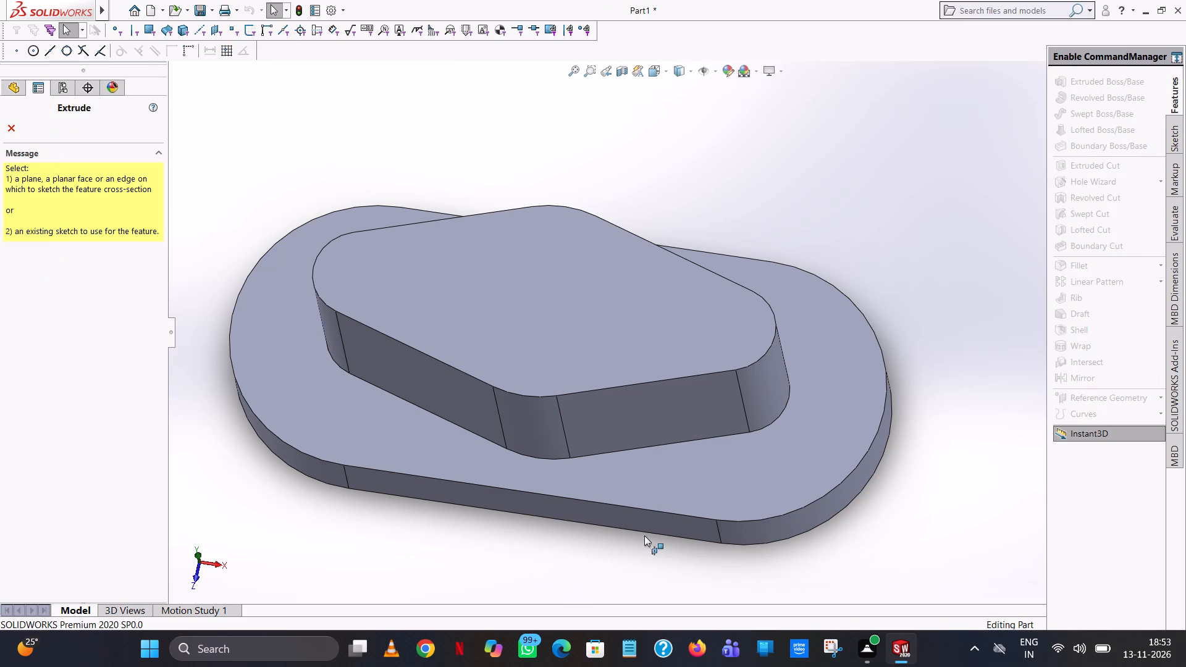
{"action": "left_click", "coordinate": [696, 459]}
{"action": "scroll", "coordinate": [509, 353], "scroll_direction": "up", "scroll_amount": 1}
{"action": "middle_click_drag", "start_coordinate": [509, 353], "coordinate": [538, 473]}
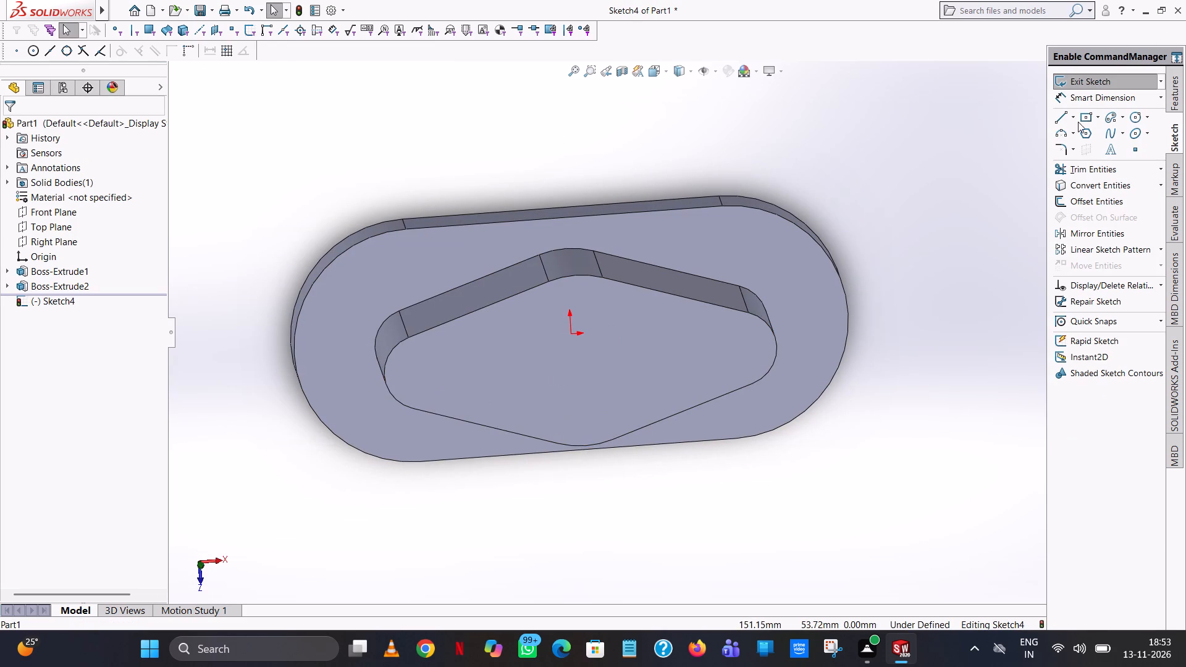
{"action": "left_click", "coordinate": [667, 73]}
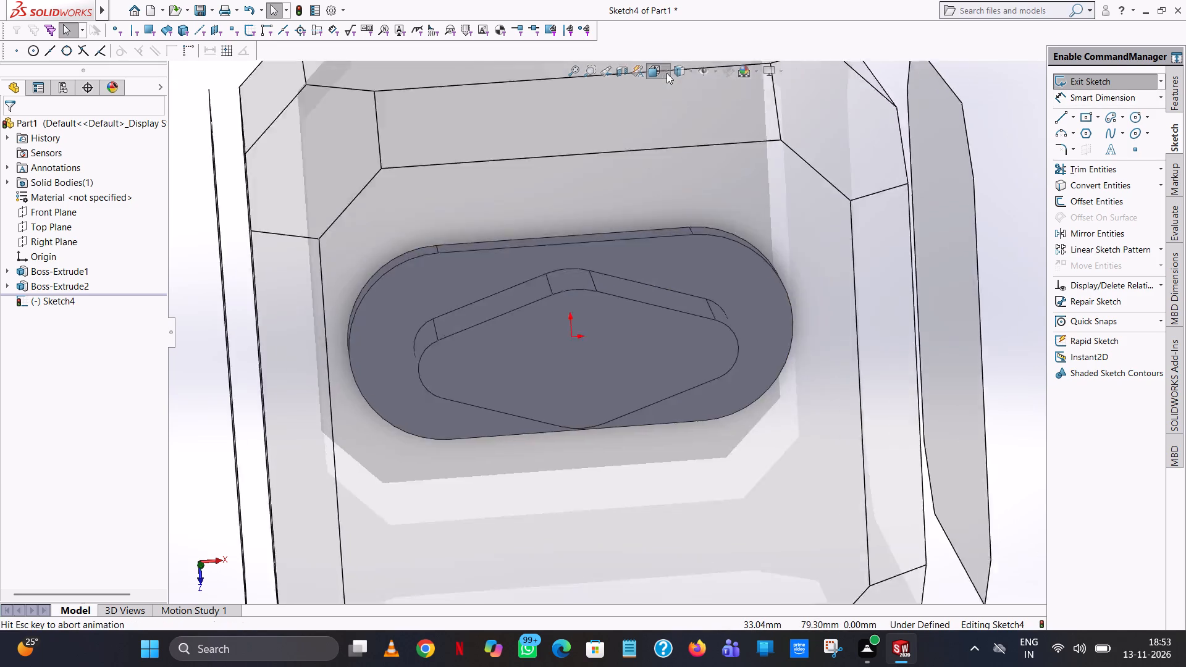
{"action": "left_click", "coordinate": [719, 146]}
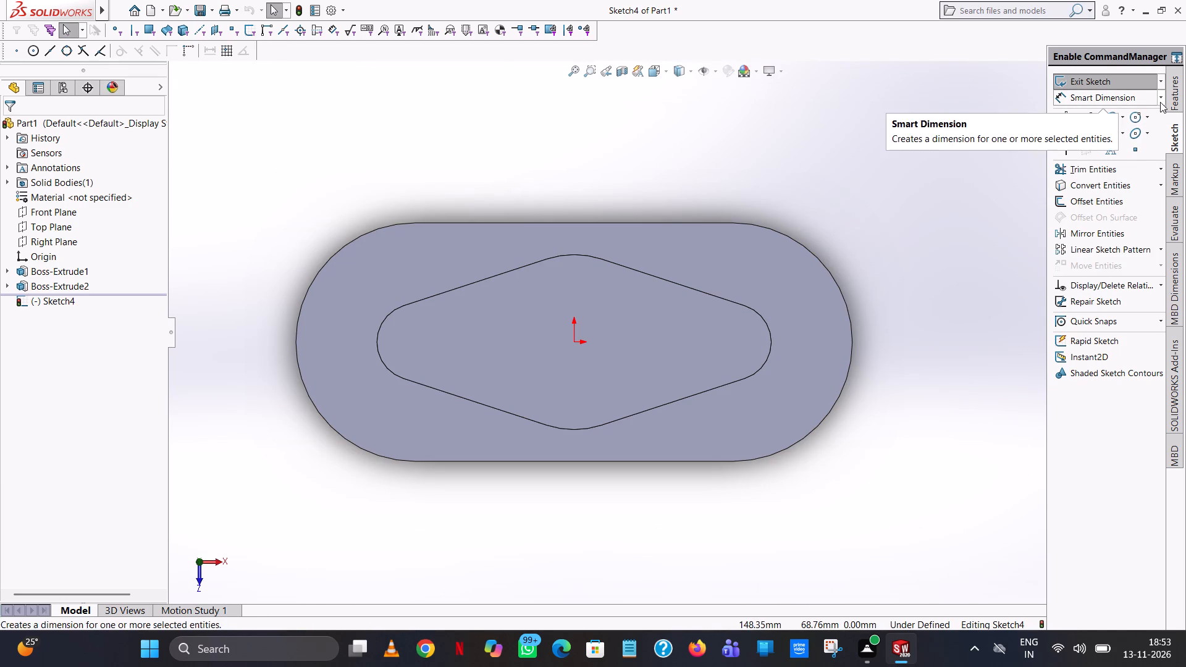
Sketch a vertical line 45 mm long from the origin toward the positive Z side of the base.
{"action": "left_click", "coordinate": [1061, 118]}
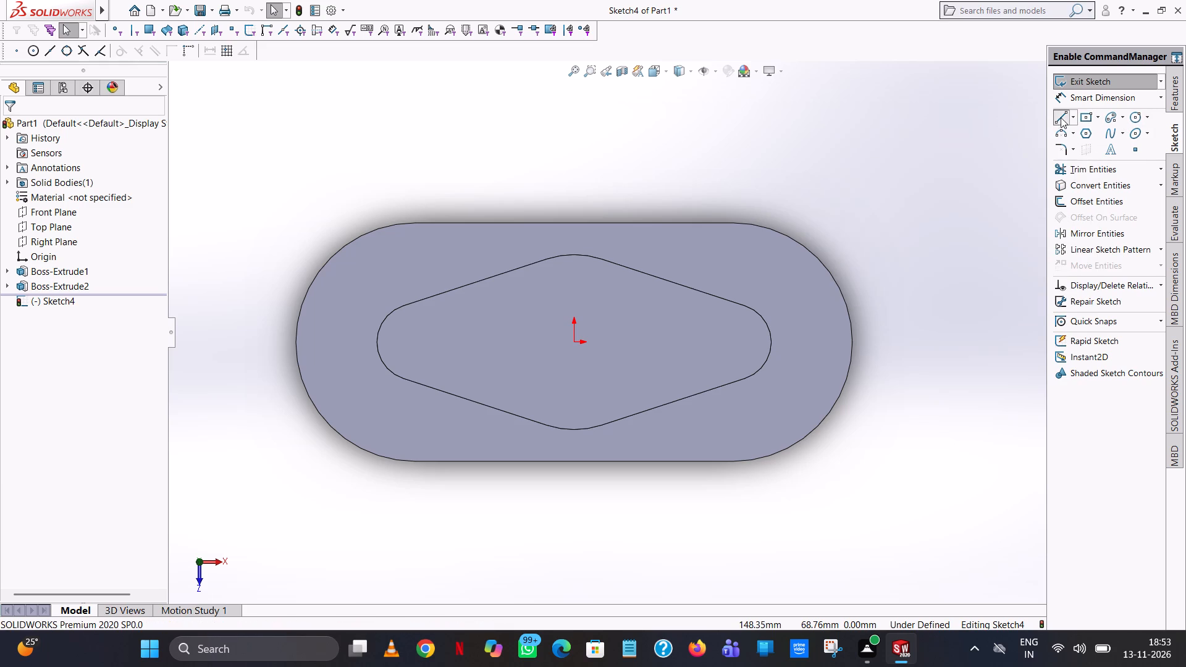
{"action": "left_click", "coordinate": [575, 344]}
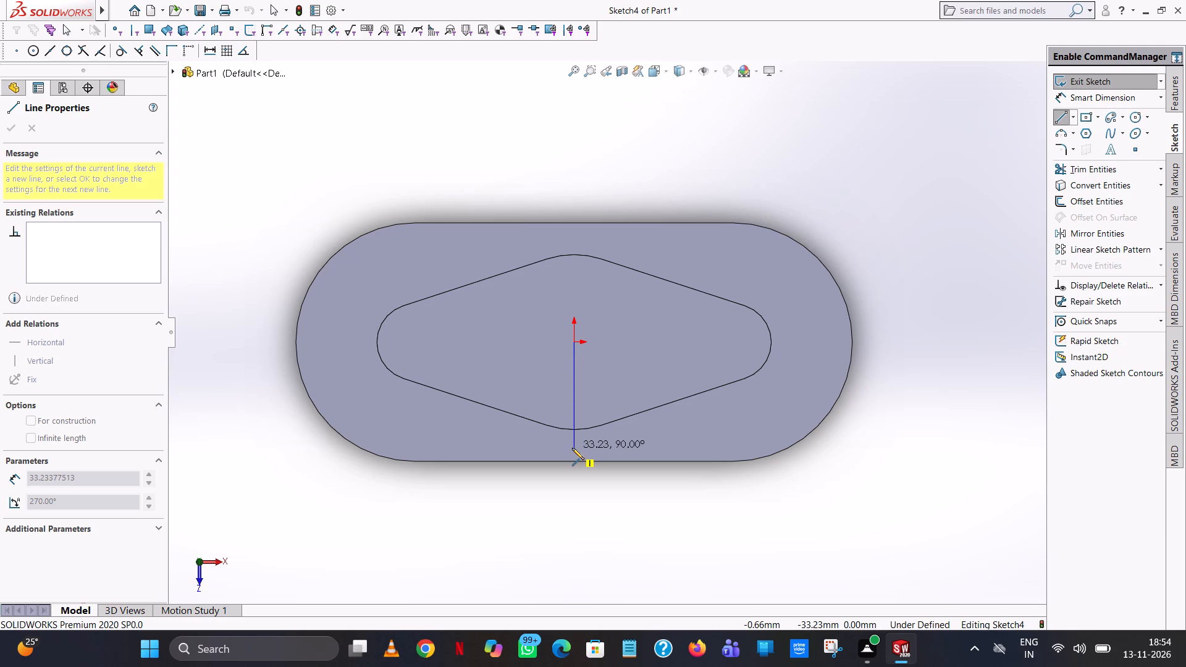
{"action": "left_click", "coordinate": [572, 448]}
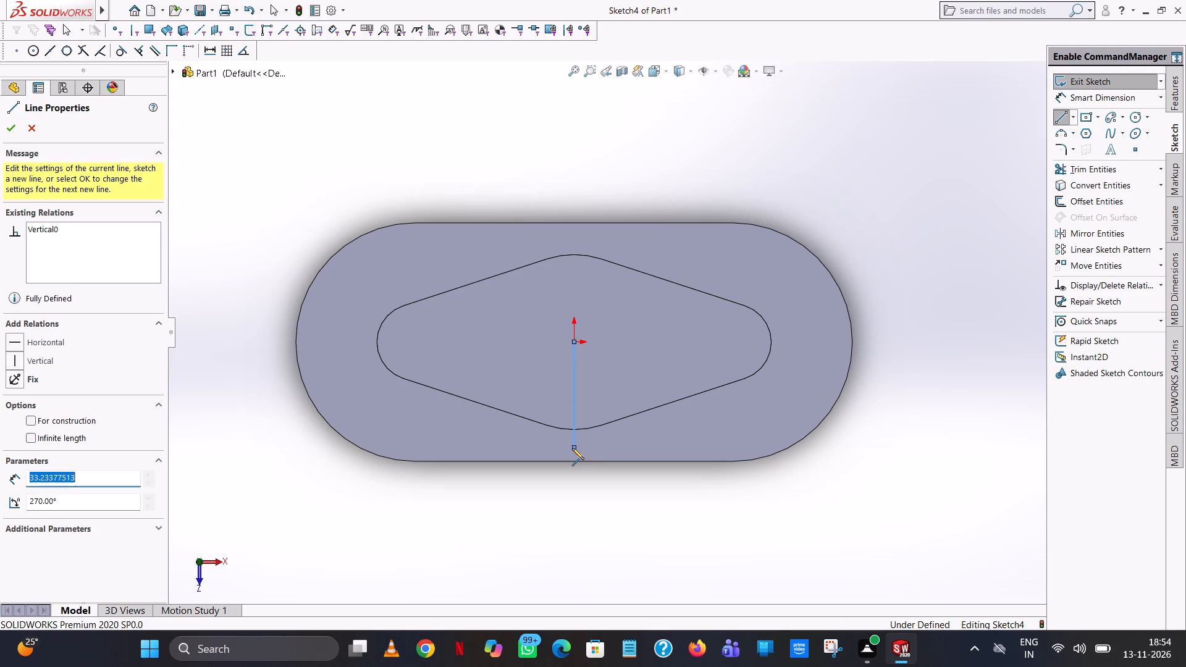
{"action": "type", "text": "45"}
{"action": "key", "text": "Return"}
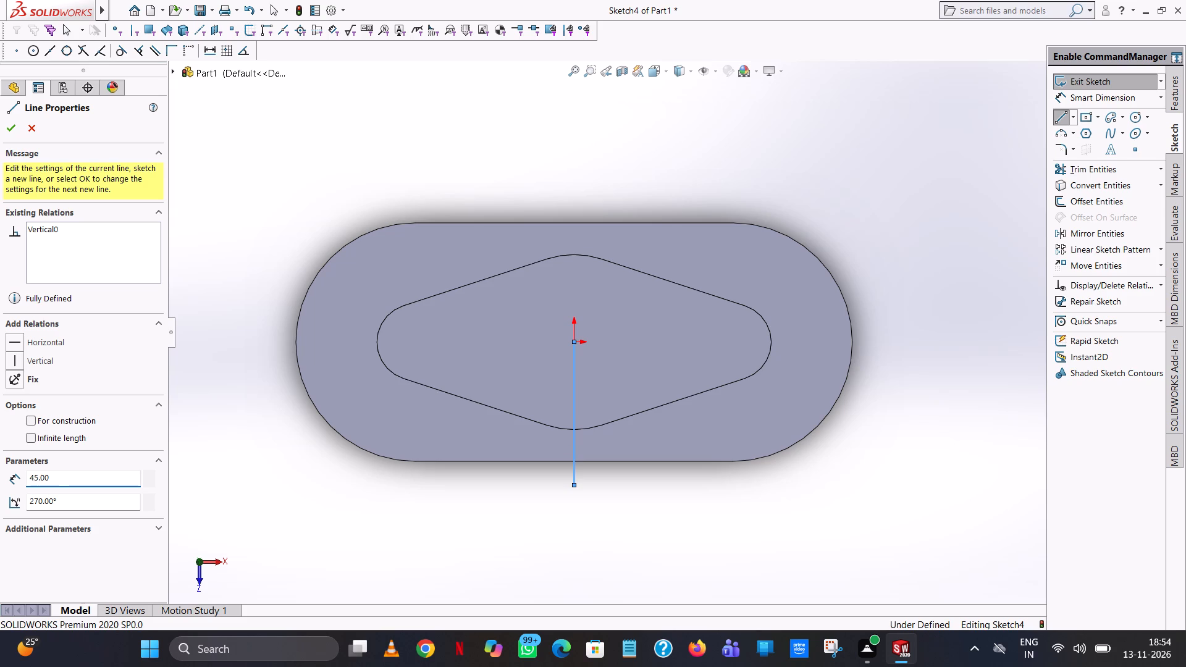
{"action": "right_click", "coordinate": [571, 448]}
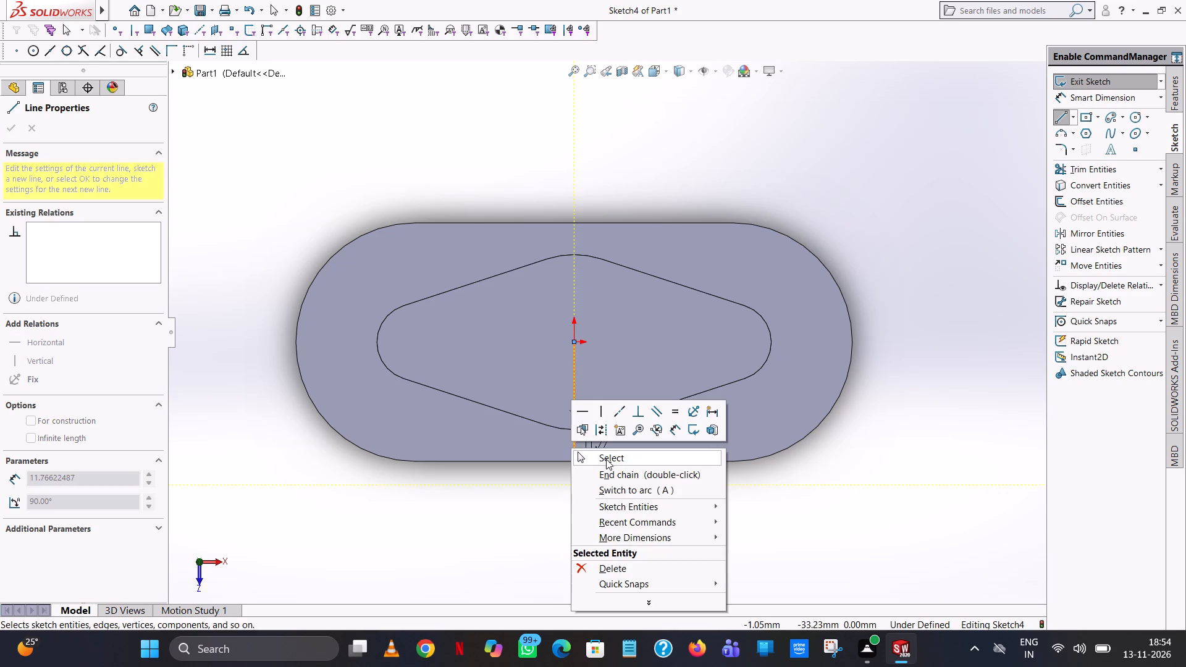
{"action": "left_click", "coordinate": [606, 459]}
Sketch a circle of radius 10 mm centred on the outer end of the positive Z line.
{"action": "left_click", "coordinate": [1130, 118]}
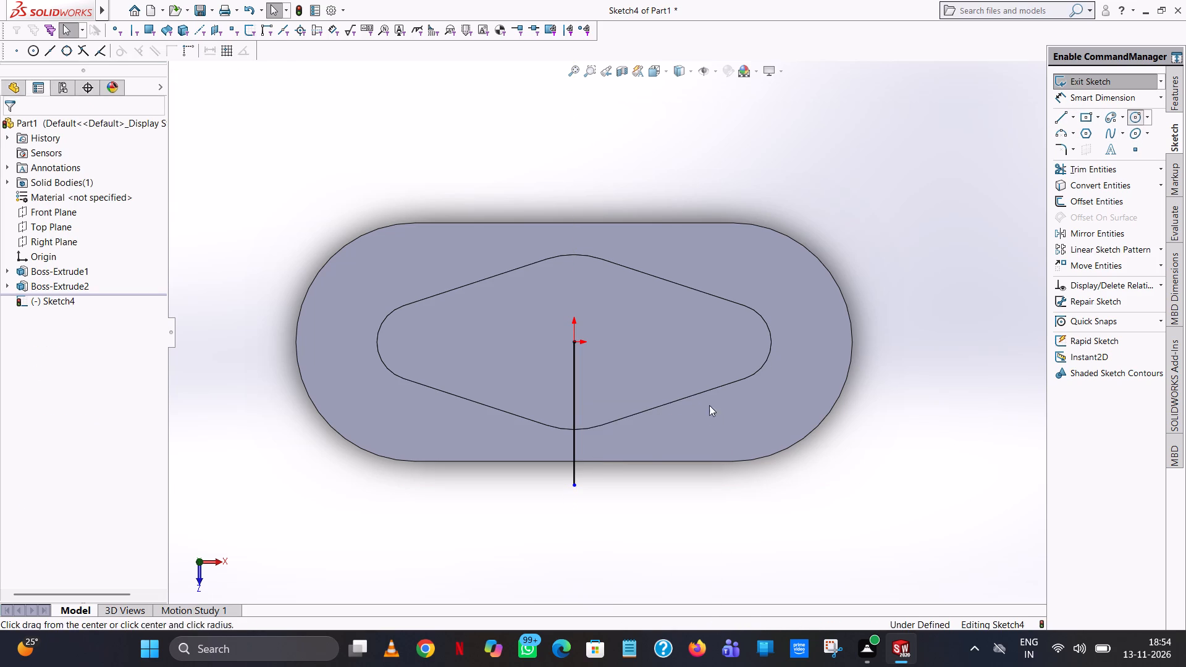
{"action": "left_click", "coordinate": [574, 485]}
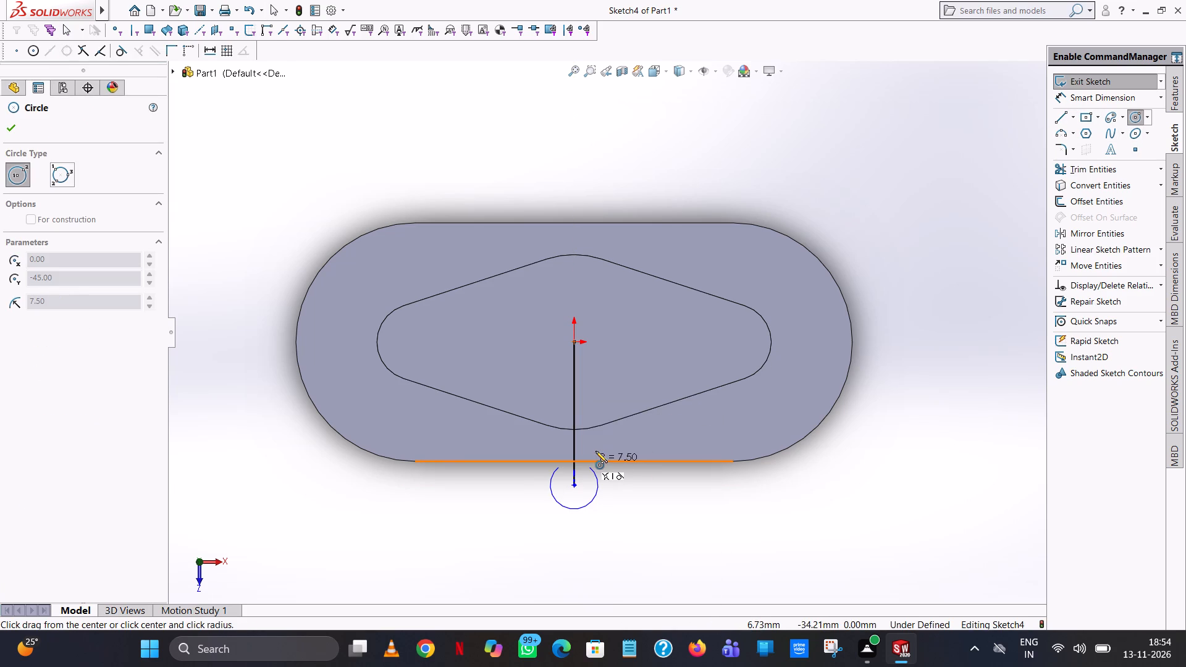
{"action": "left_click", "coordinate": [595, 451]}
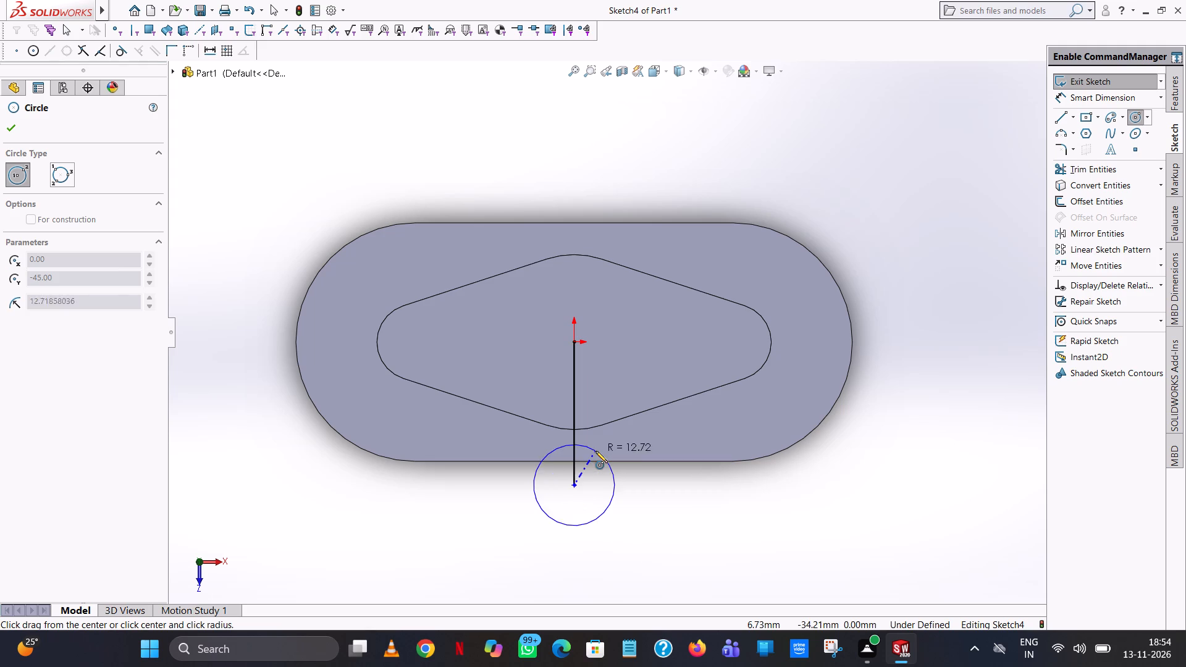
{"action": "type", "text": "10"}
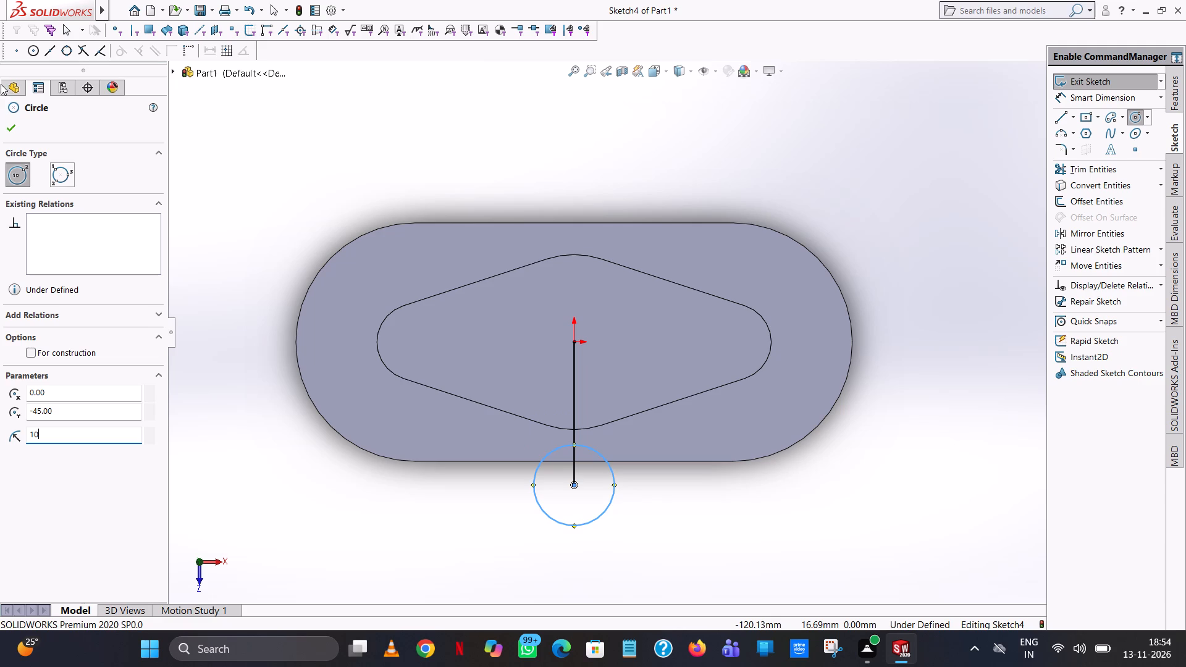
{"action": "left_click", "coordinate": [11, 123]}
{"action": "left_click", "coordinate": [420, 132]}
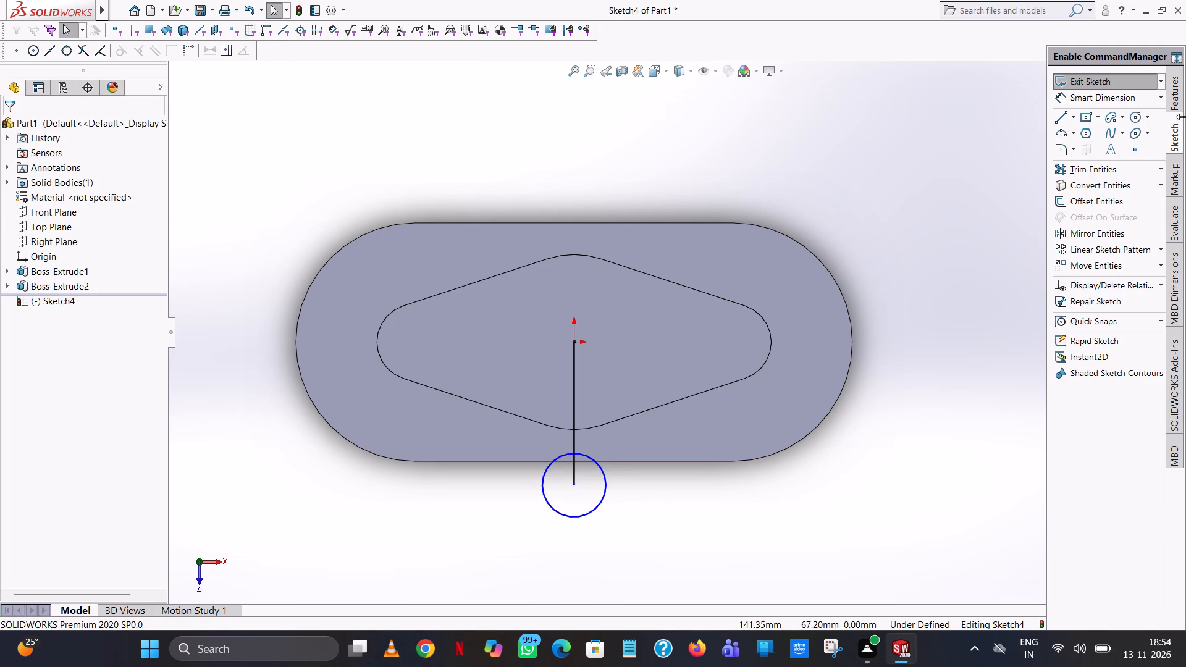
Sketch a second vertical line 45 mm long from the origin toward the negative Z side of the base.
{"action": "left_click", "coordinate": [1062, 119]}
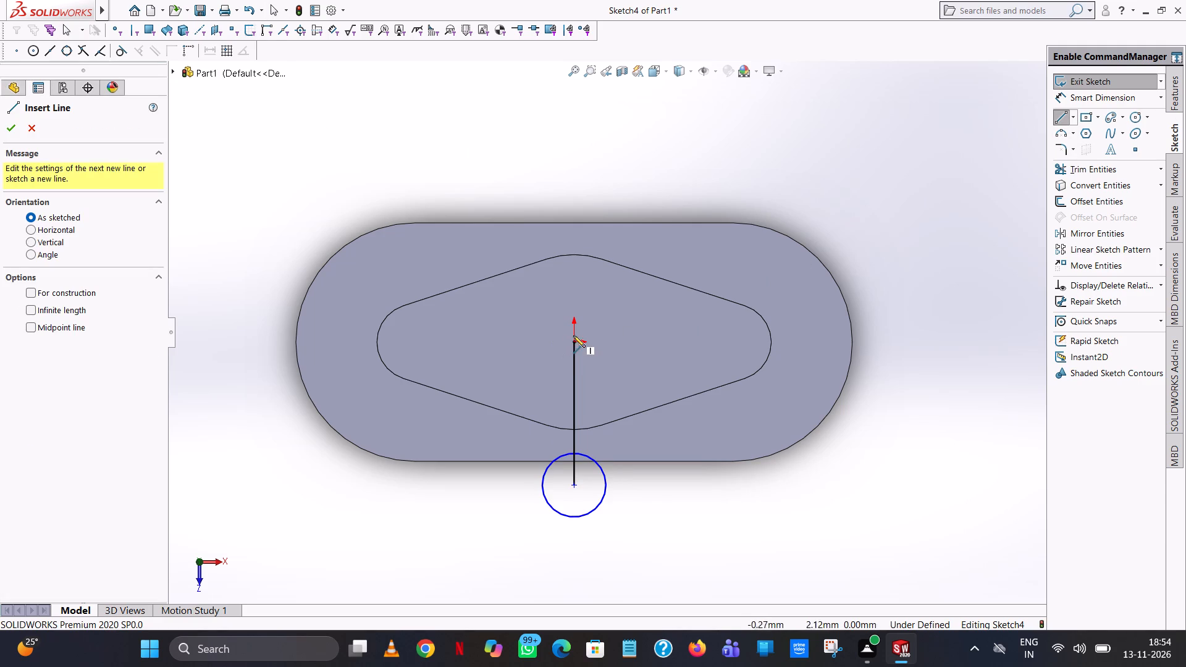
{"action": "left_click", "coordinate": [574, 339]}
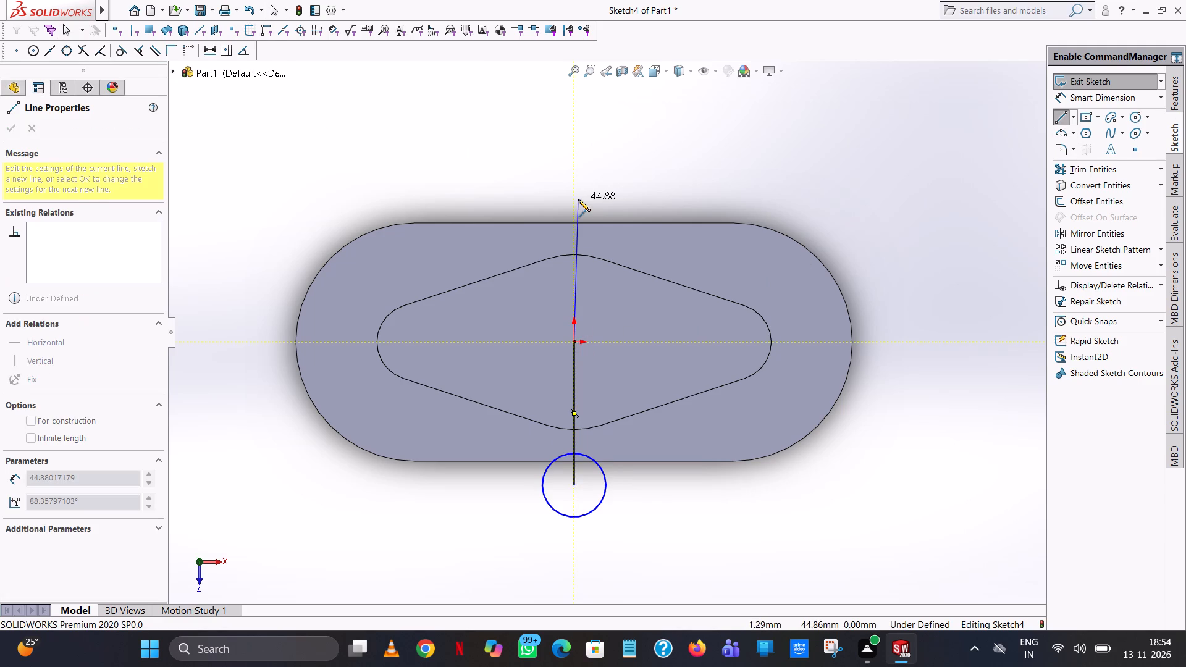
{"action": "left_click", "coordinate": [575, 189]}
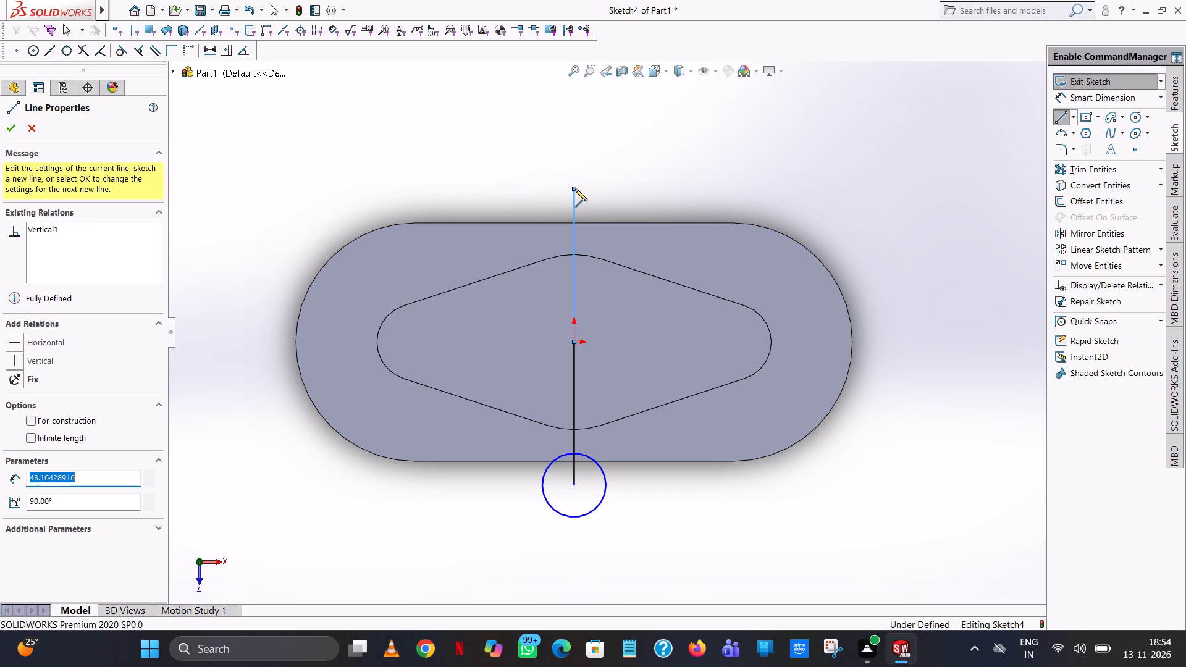
{"action": "type", "text": "45"}
{"action": "key", "text": "Return"}
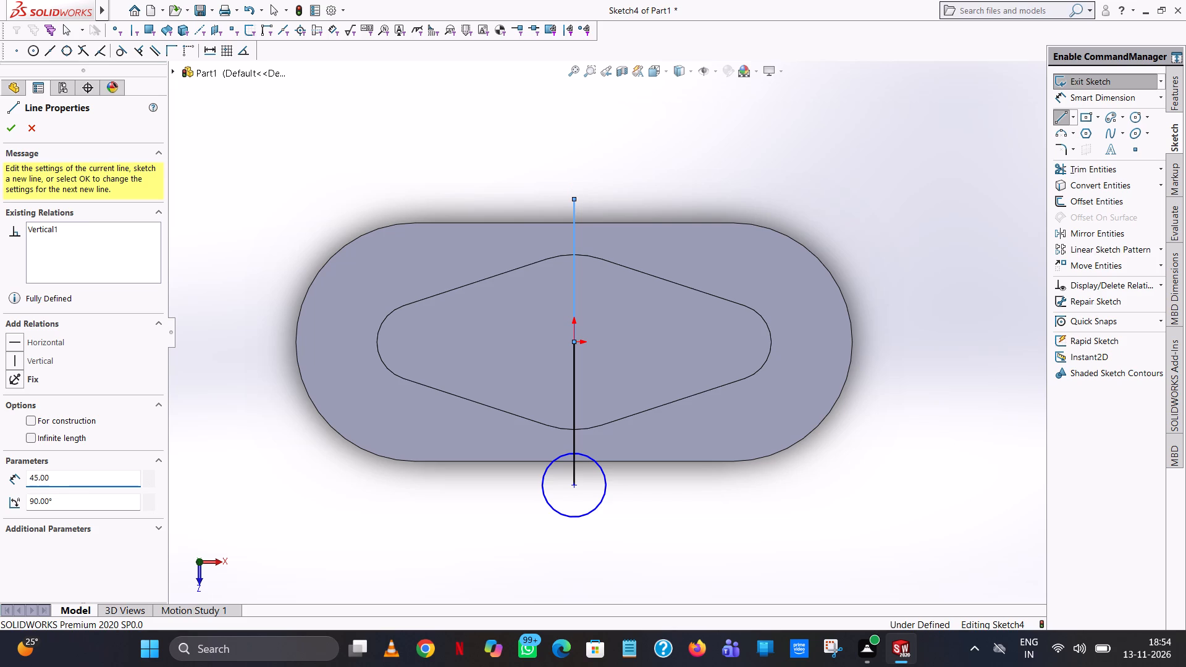
{"action": "right_click", "coordinate": [575, 189]}
{"action": "left_click", "coordinate": [605, 204]}
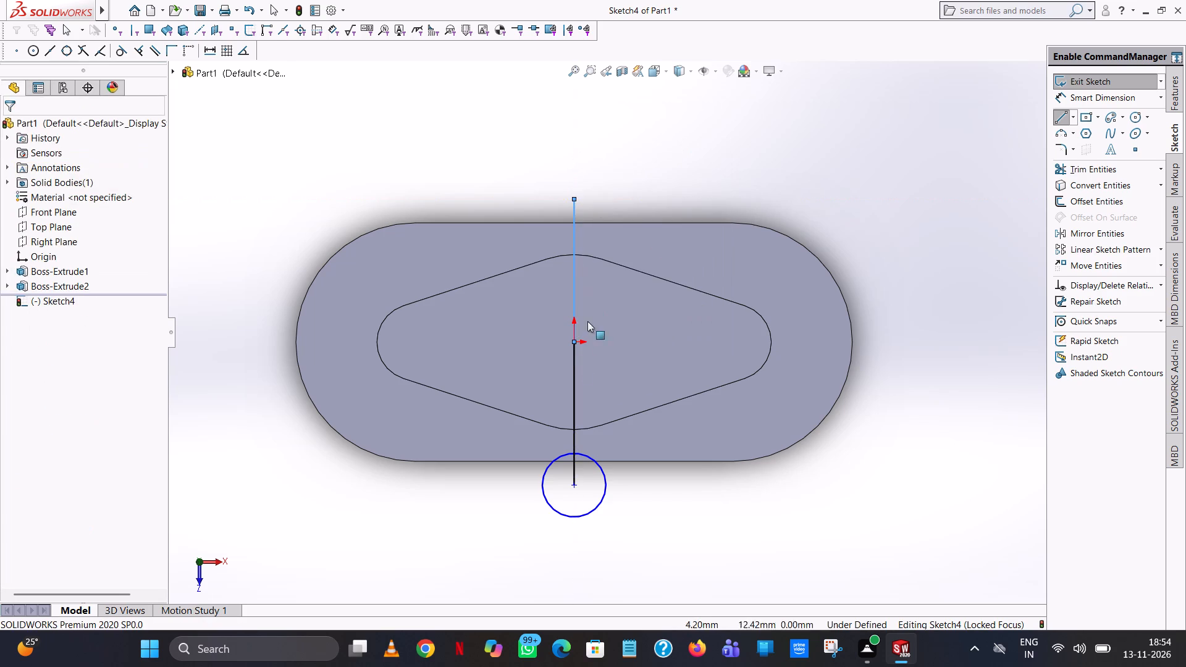
{"action": "left_click", "coordinate": [571, 371]}
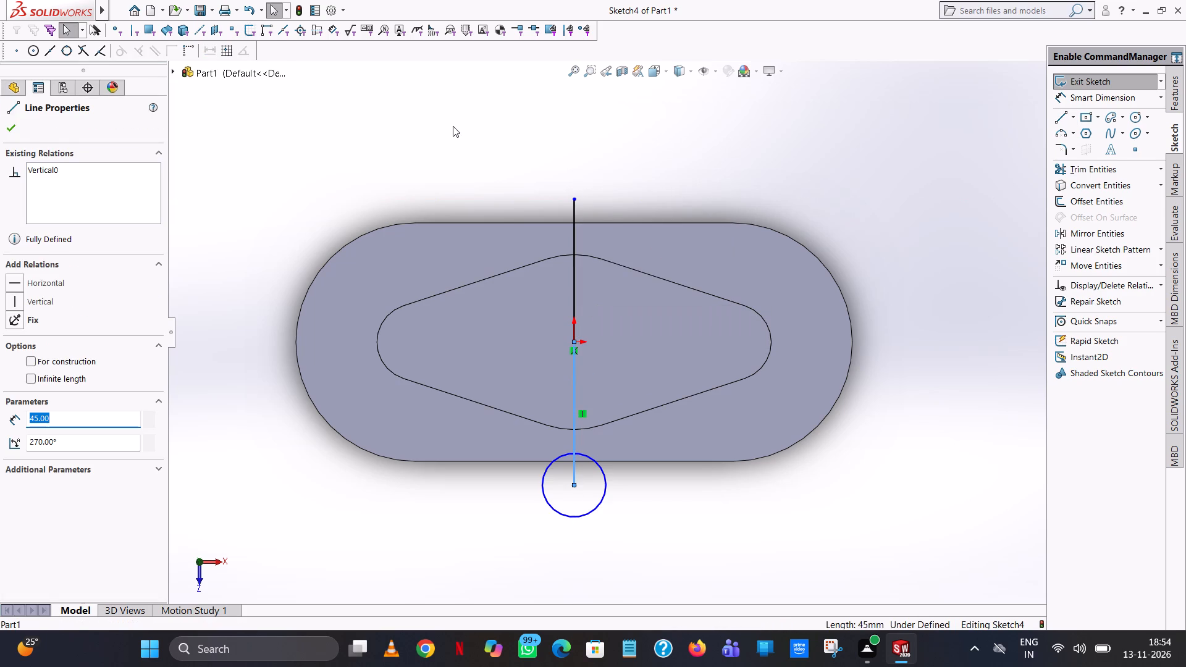
{"action": "left_click", "coordinate": [453, 126]}
{"action": "left_click", "coordinate": [576, 248]}
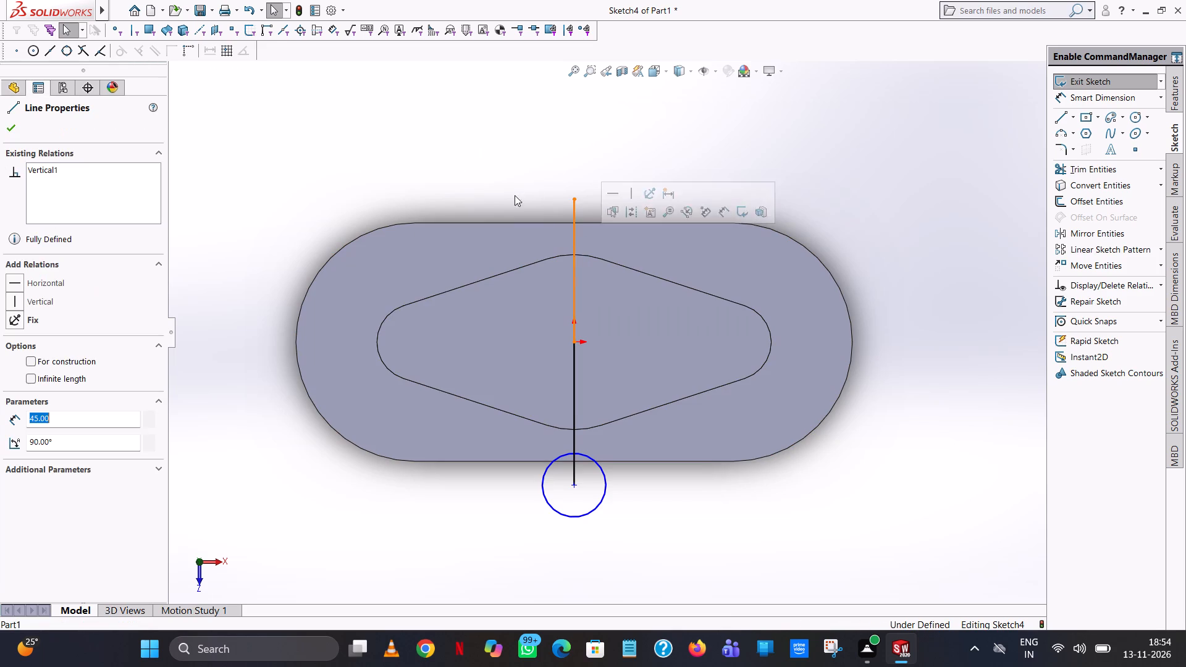
{"action": "left_click", "coordinate": [448, 146]}
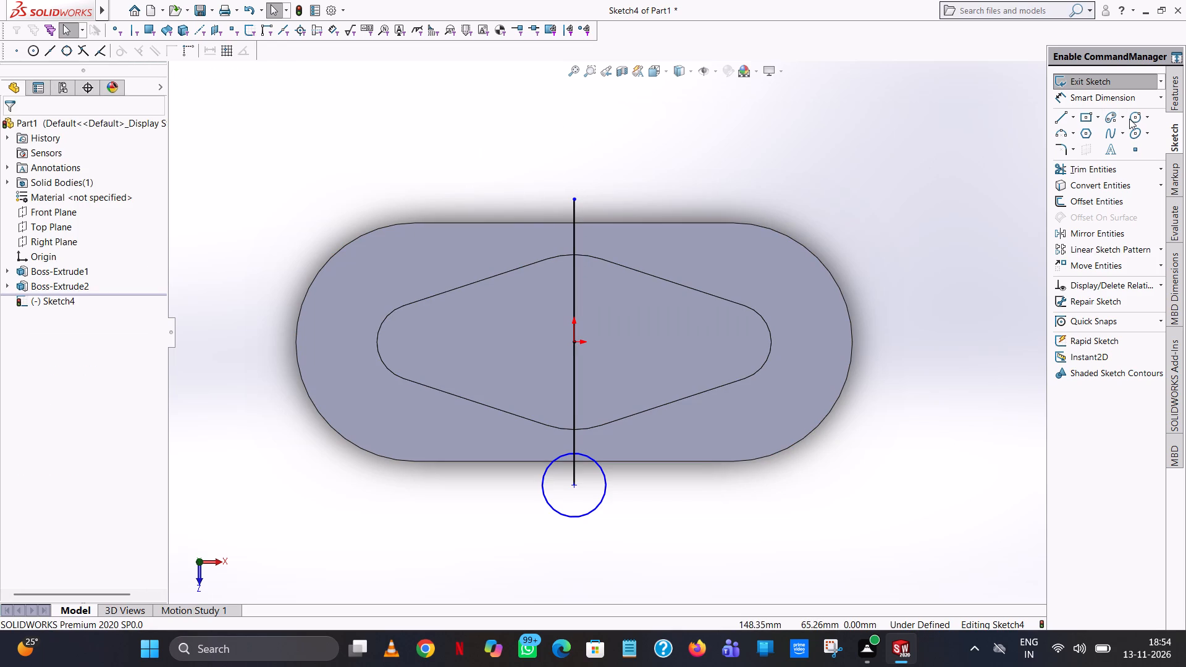
Sketch a circle of radius 10 mm centred on the outer end of the negative Z line.
{"action": "left_click", "coordinate": [1134, 117]}
{"action": "left_click", "coordinate": [571, 198]}
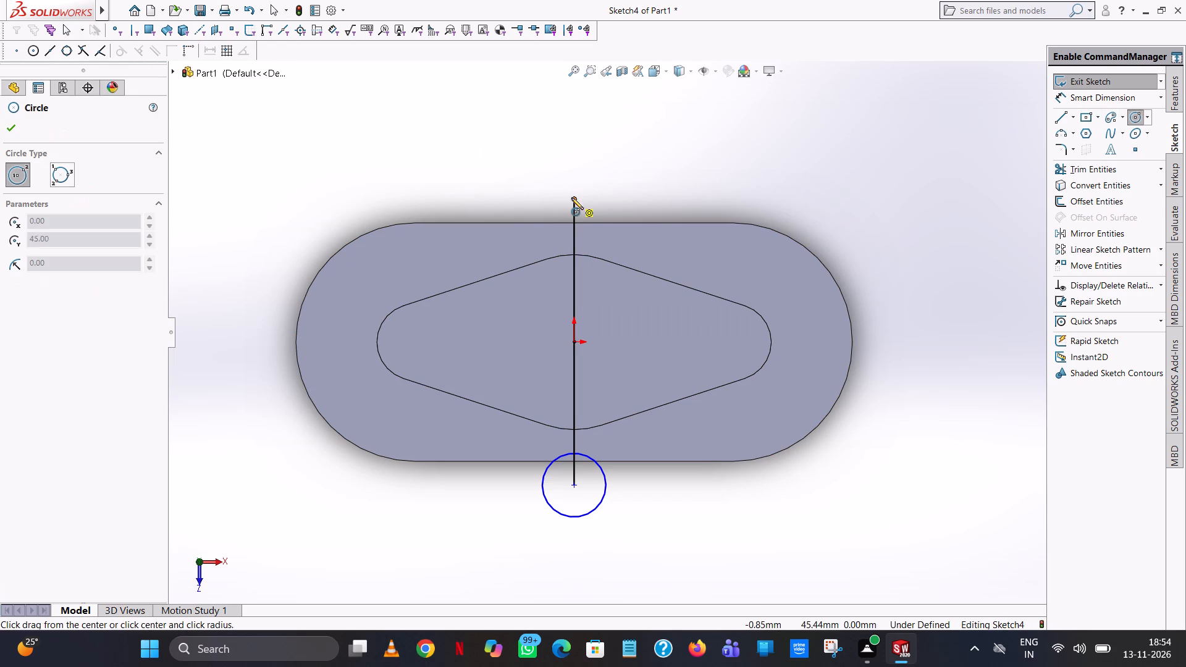
{"action": "left_click", "coordinate": [598, 177]}
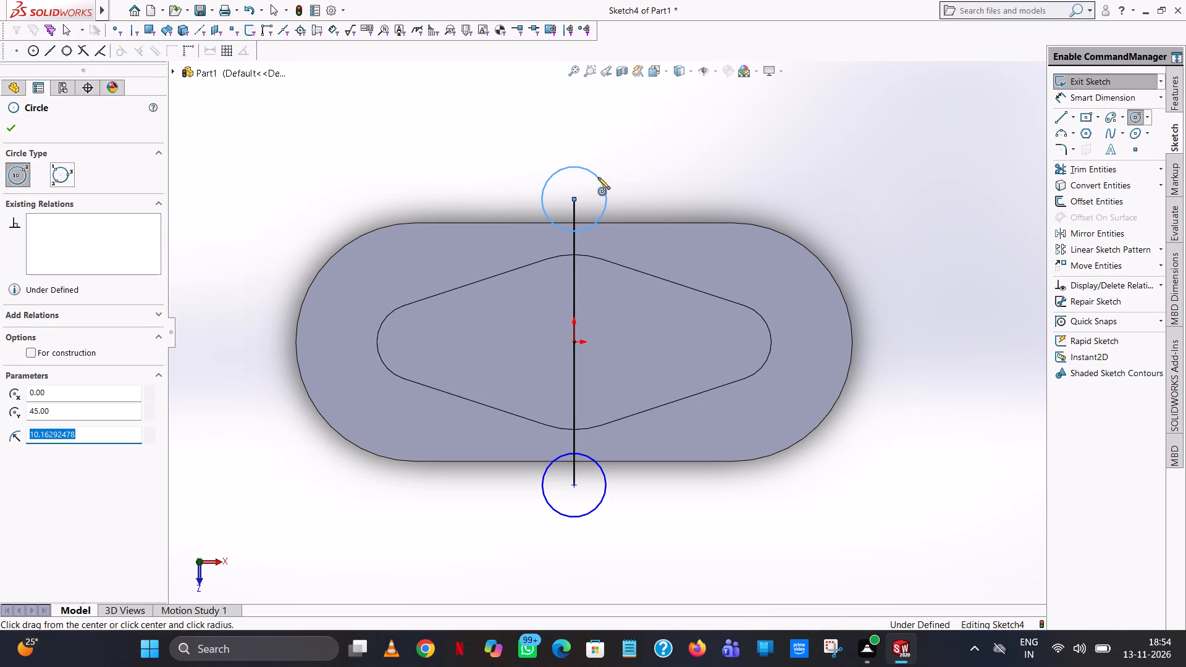
{"action": "type", "text": "10"}
{"action": "key", "text": "Return"}
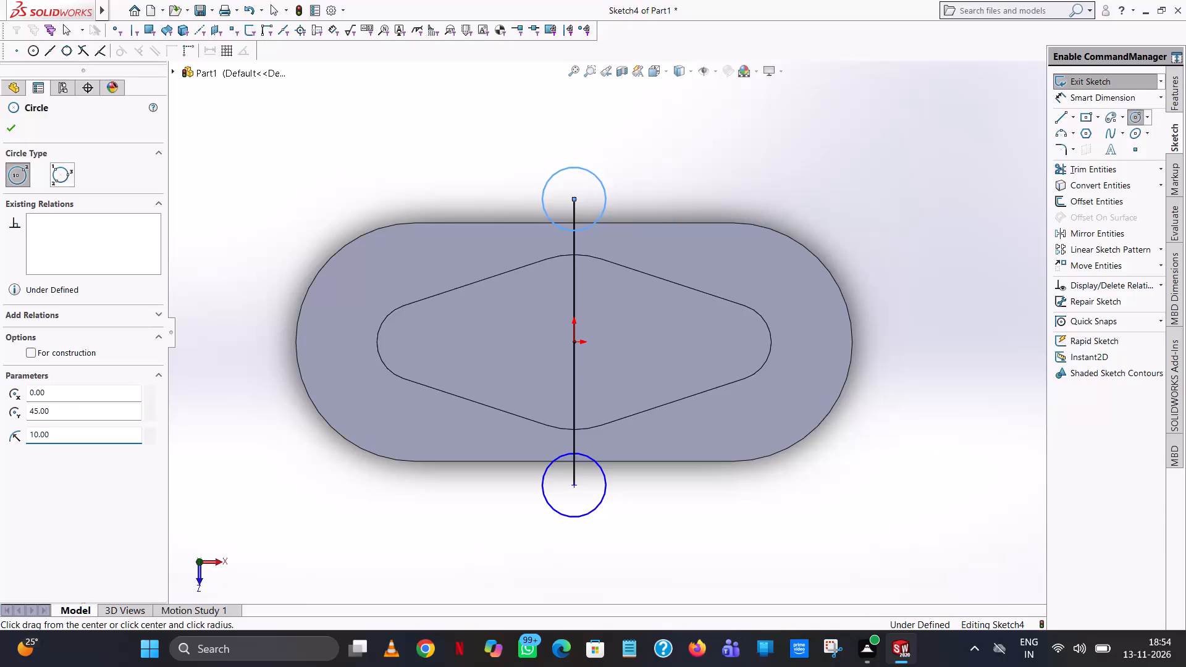
{"action": "left_click", "coordinate": [11, 127]}
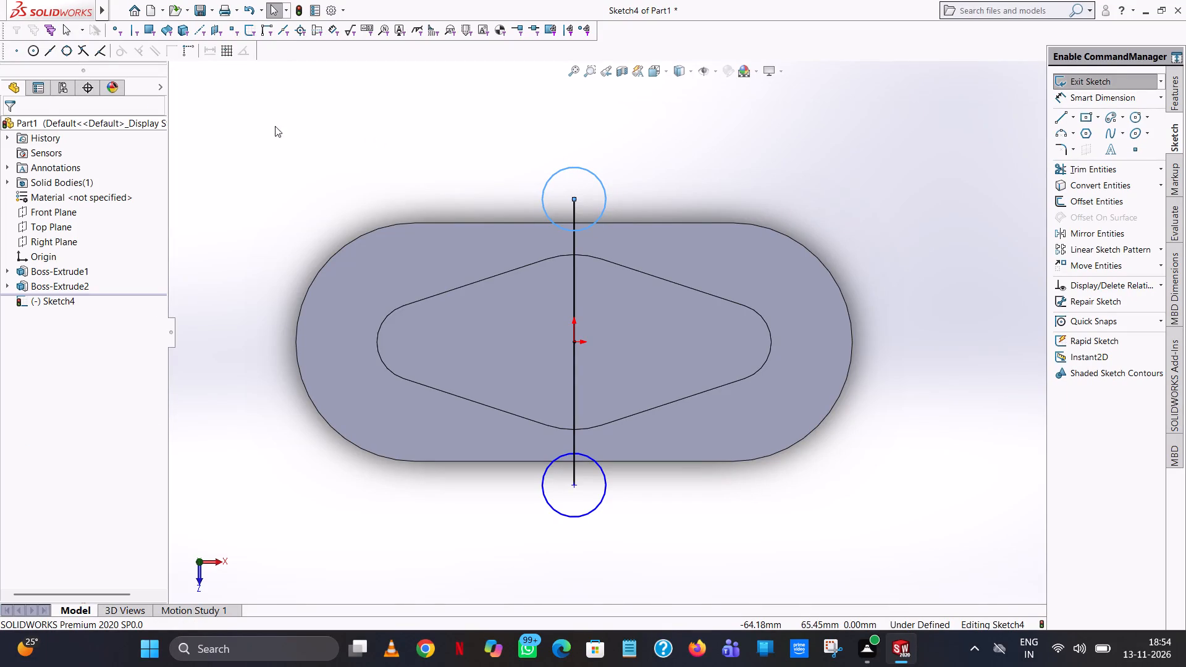
{"action": "left_click", "coordinate": [860, 132]}
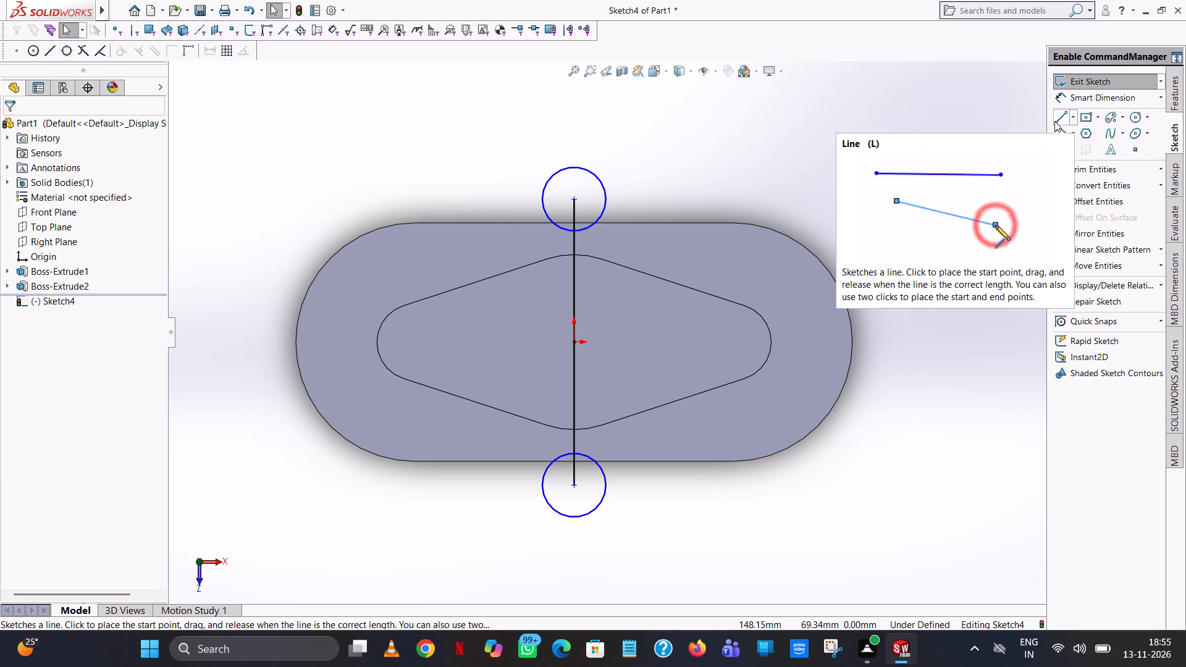
{"action": "left_click", "coordinate": [1059, 117]}
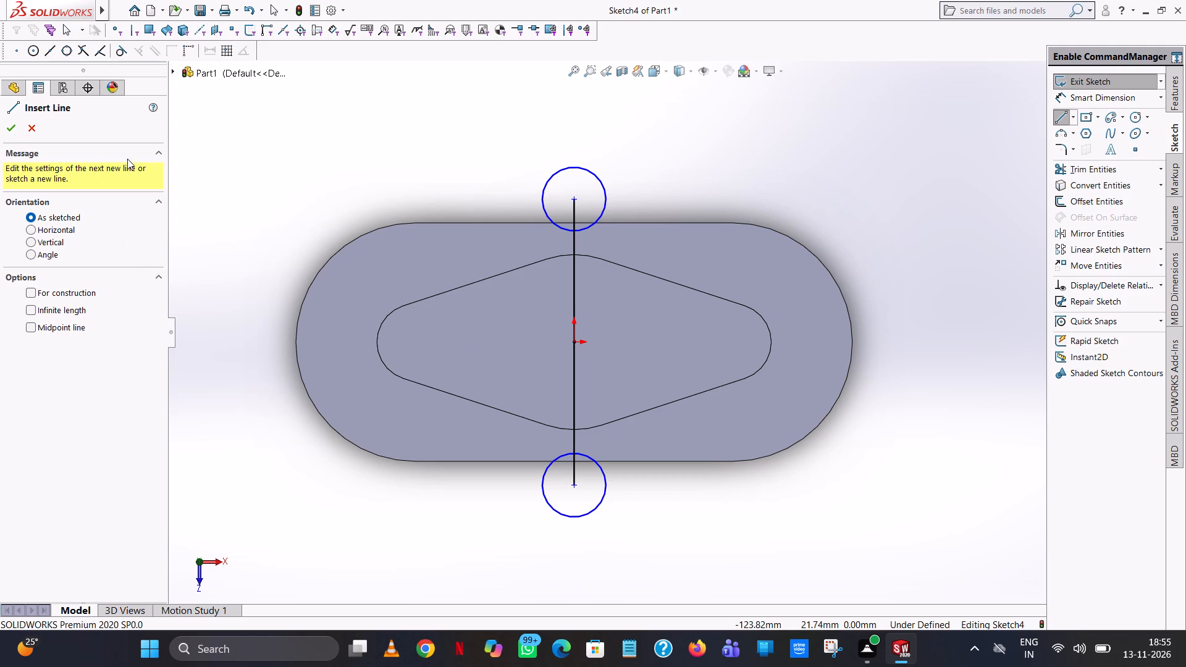
{"action": "left_click", "coordinate": [30, 125]}
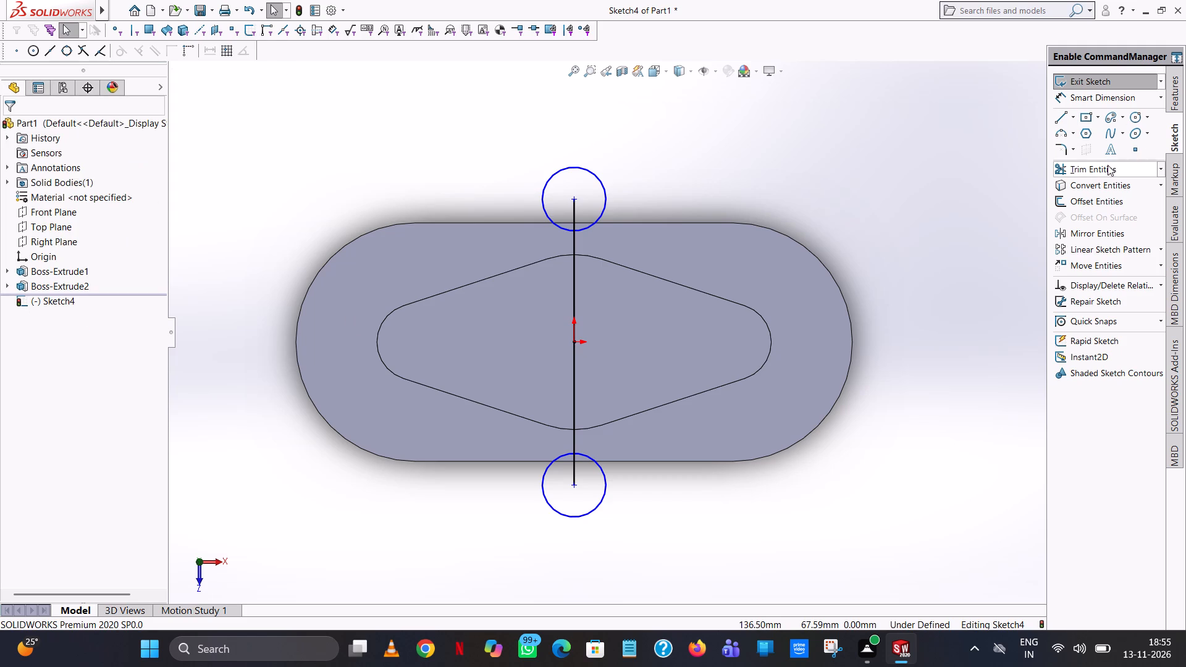
Trim away every segment of both vertical lines running from the origin to the two 10 mm radius circles.
{"action": "left_click", "coordinate": [1101, 166]}
{"action": "left_click", "coordinate": [575, 266]}
{"action": "left_click", "coordinate": [573, 210]}
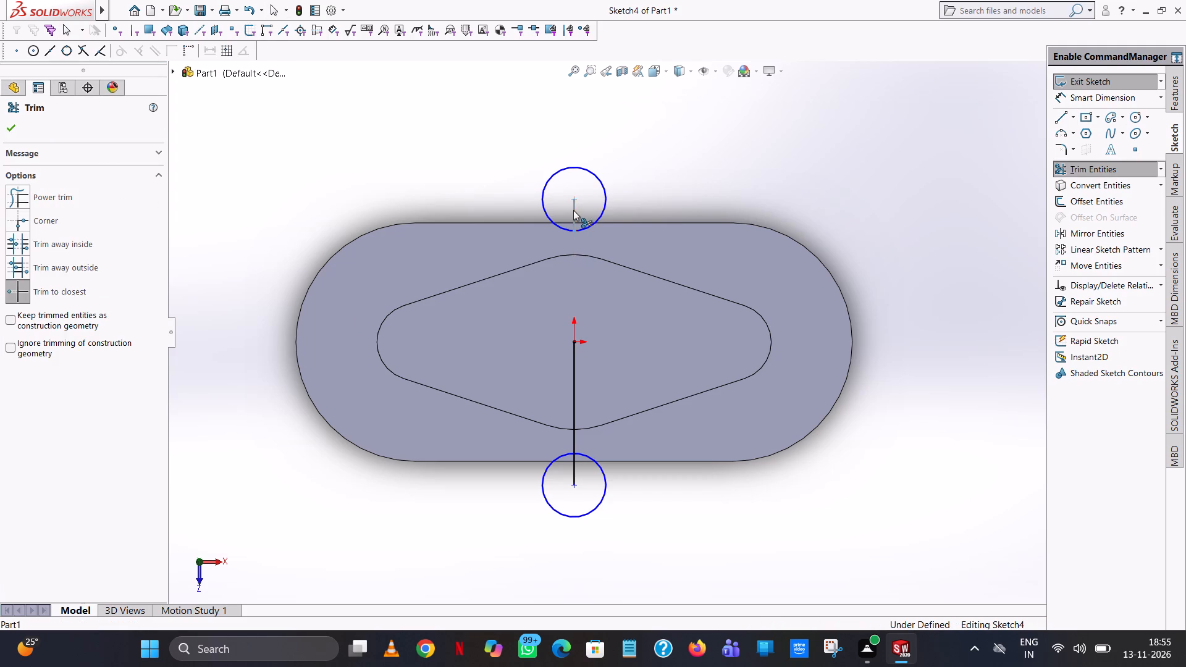
{"action": "left_click", "coordinate": [575, 348]}
{"action": "left_click", "coordinate": [573, 480]}
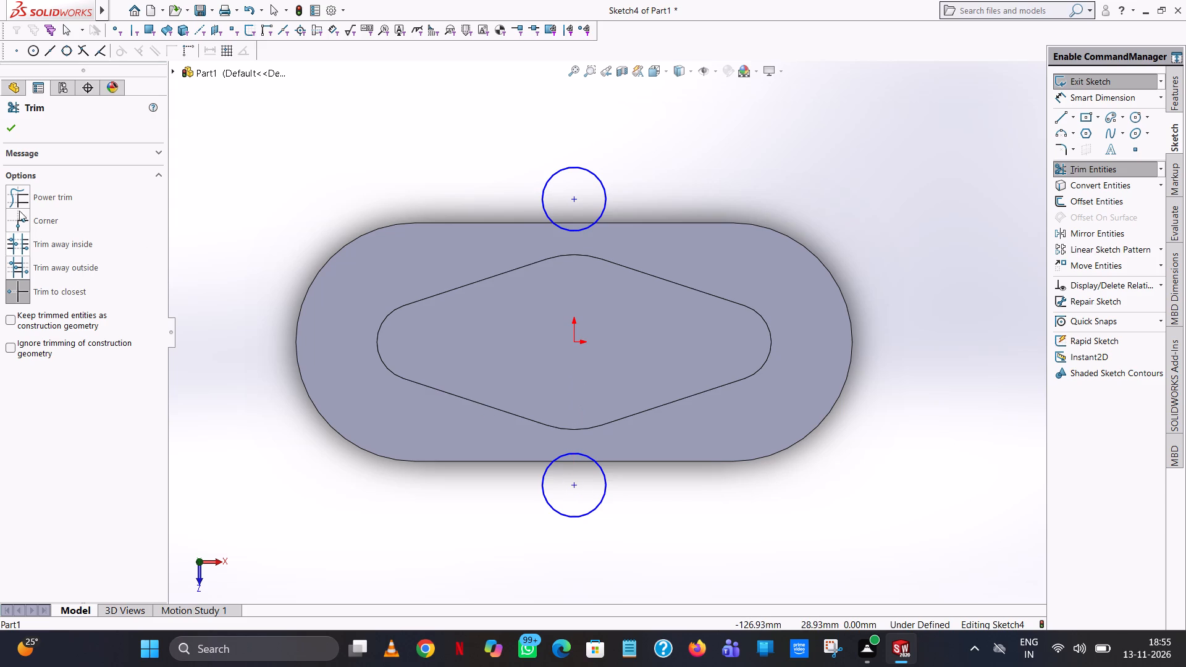
{"action": "left_click", "coordinate": [10, 129]}
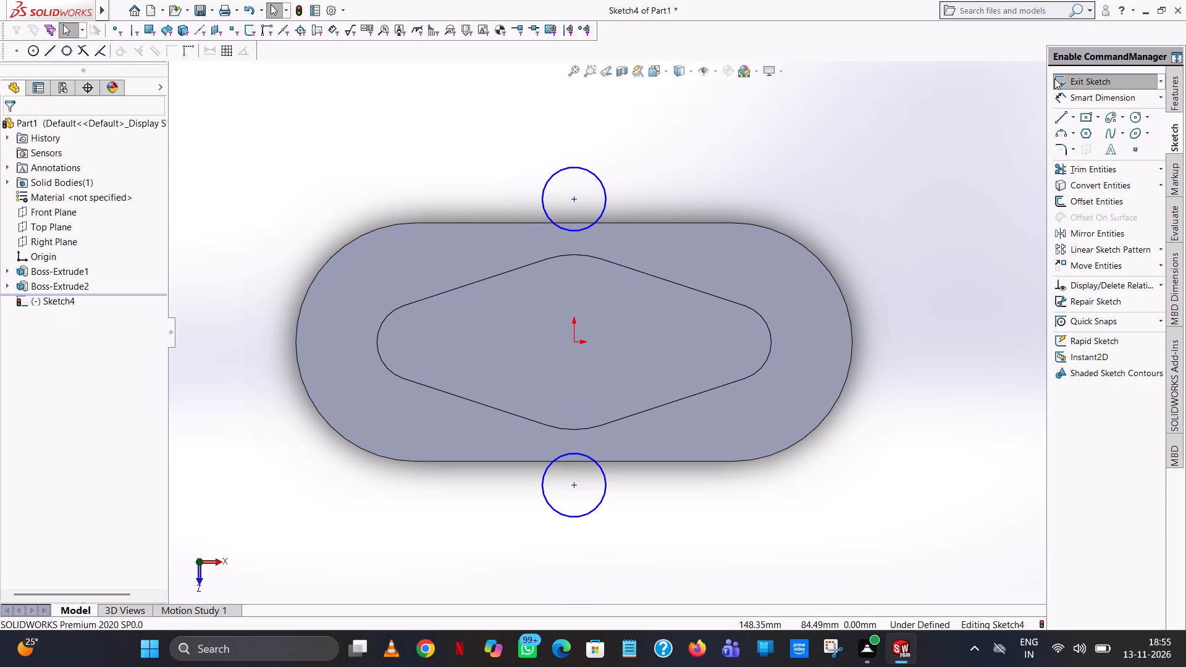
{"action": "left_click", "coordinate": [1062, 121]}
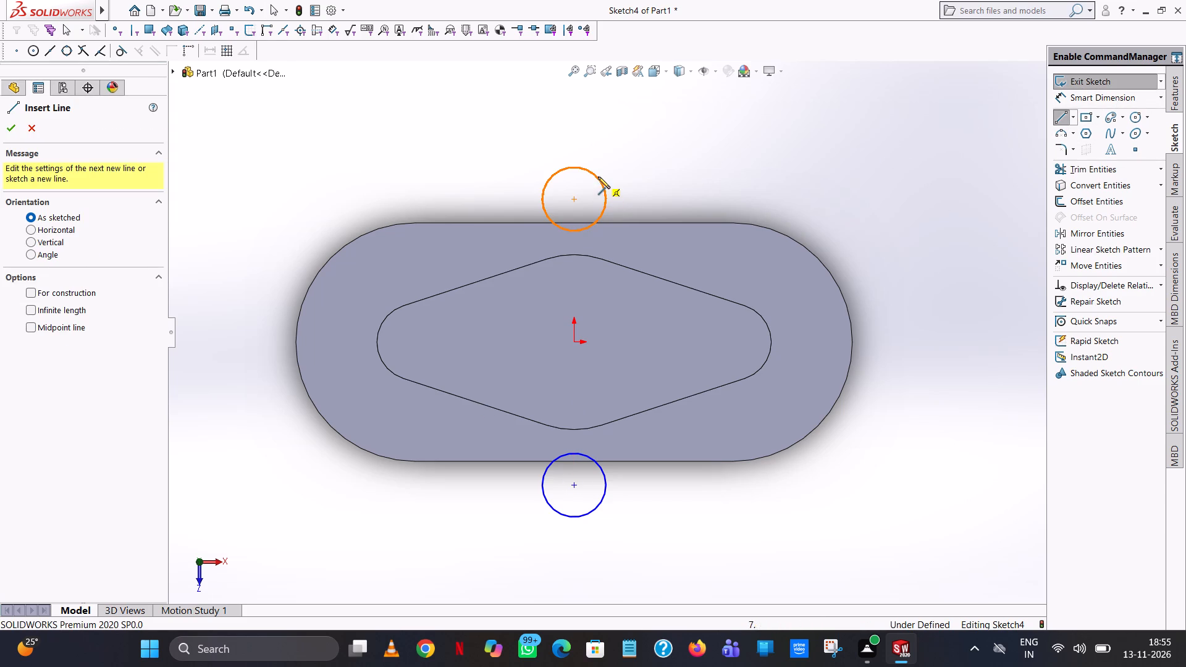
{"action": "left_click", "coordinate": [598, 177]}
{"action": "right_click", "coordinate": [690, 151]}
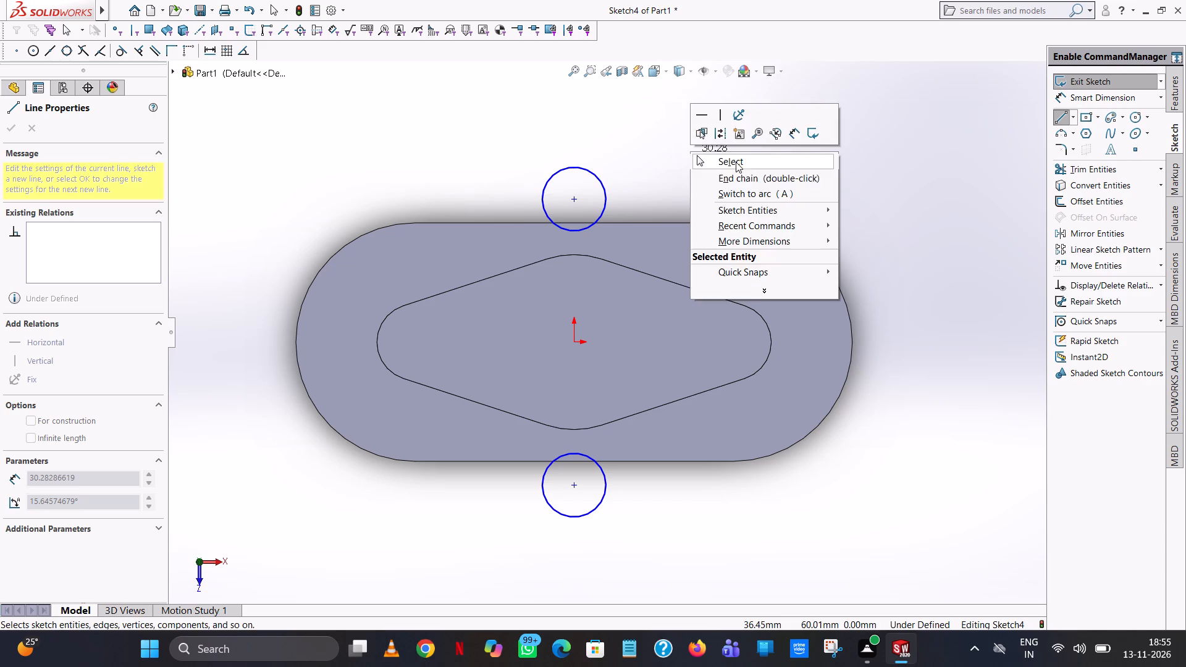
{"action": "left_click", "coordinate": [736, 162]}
Sketch a line about 31 mm long, tangent to the +X side of the negative-Z circle and running inward over the hub.
{"action": "left_click", "coordinate": [1063, 121]}
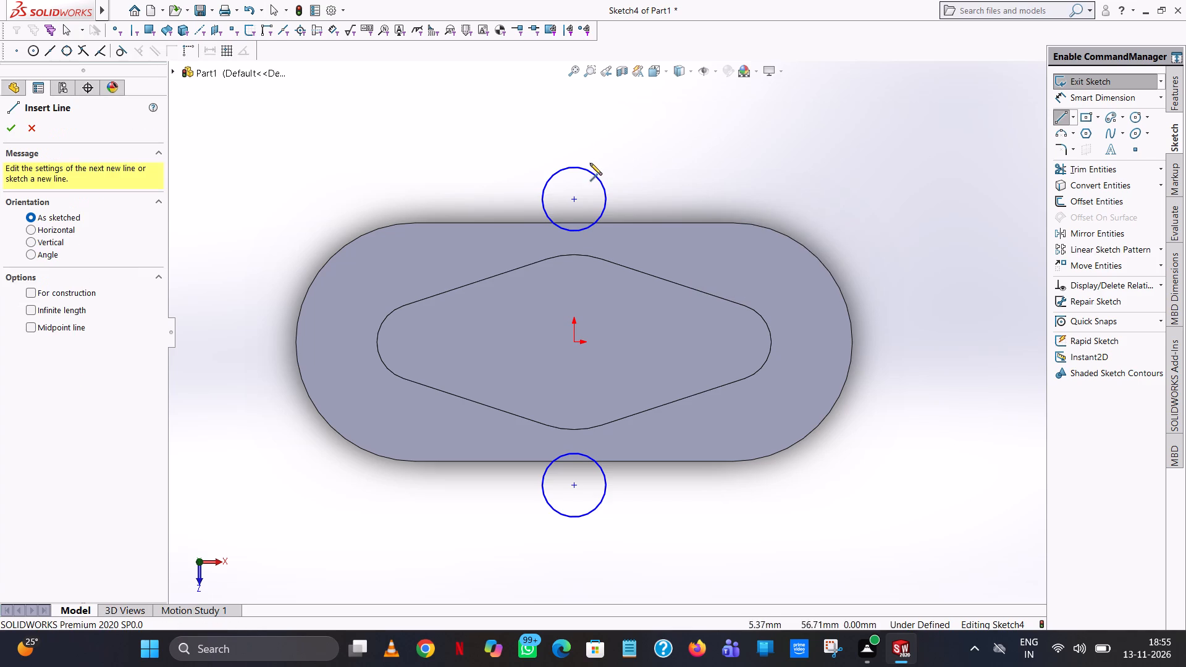
{"action": "left_click", "coordinate": [578, 167]}
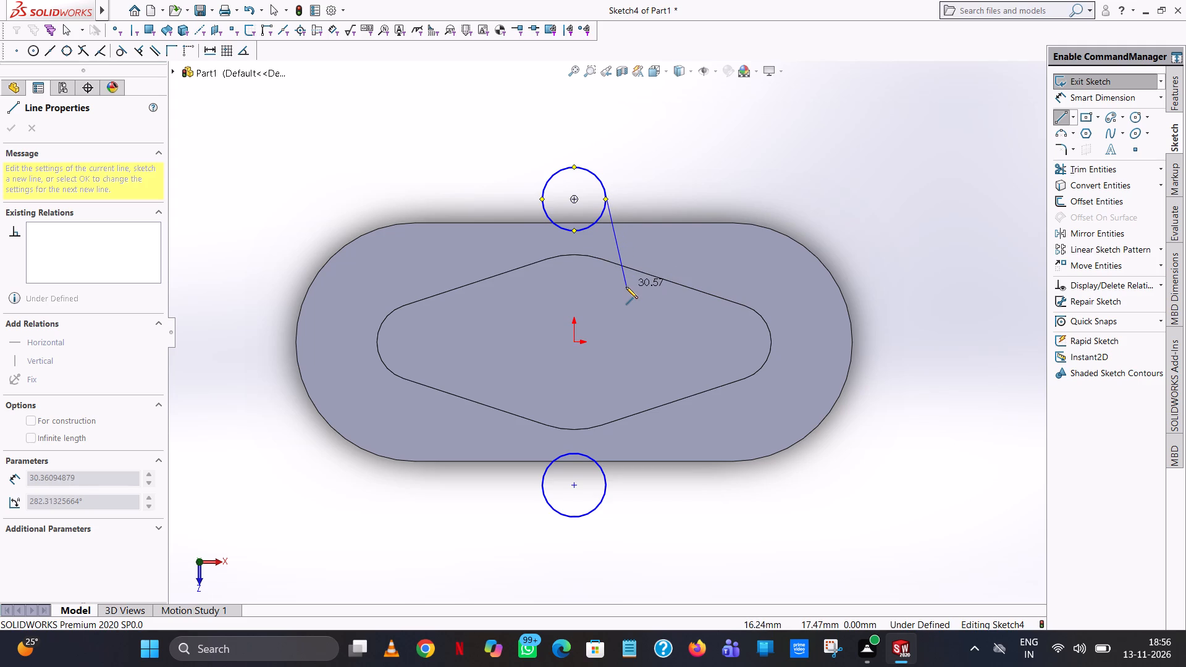
{"action": "scroll", "coordinate": [626, 287], "scroll_direction": "down", "scroll_amount": 2}
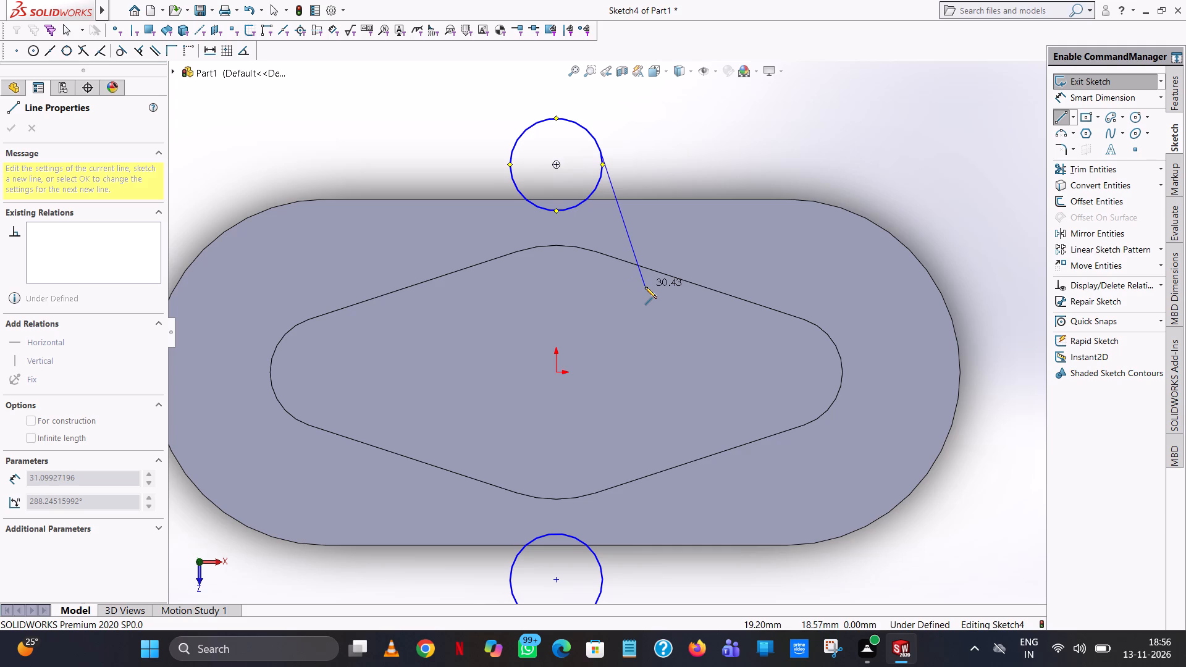
{"action": "left_click", "coordinate": [645, 287]}
{"action": "right_click", "coordinate": [645, 287]}
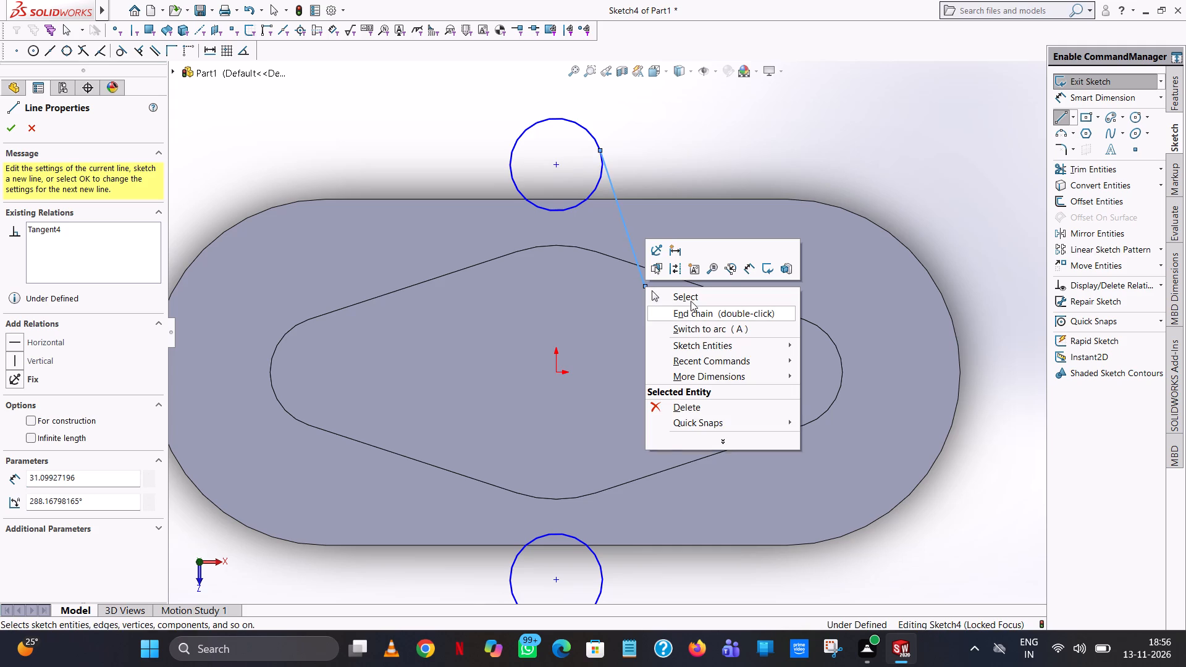
{"action": "left_click", "coordinate": [691, 297]}
Sketch a vertical line about 21 mm long from the origin toward the negative-Z circle.
{"action": "left_click", "coordinate": [1055, 117]}
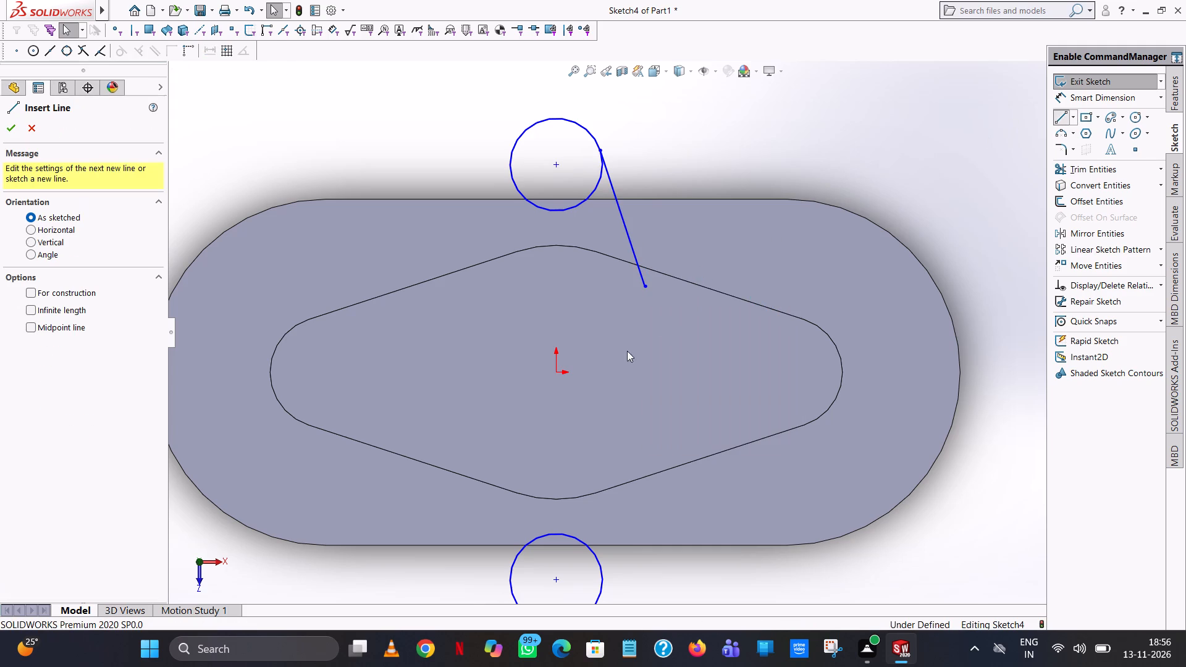
{"action": "left_click", "coordinate": [554, 373]}
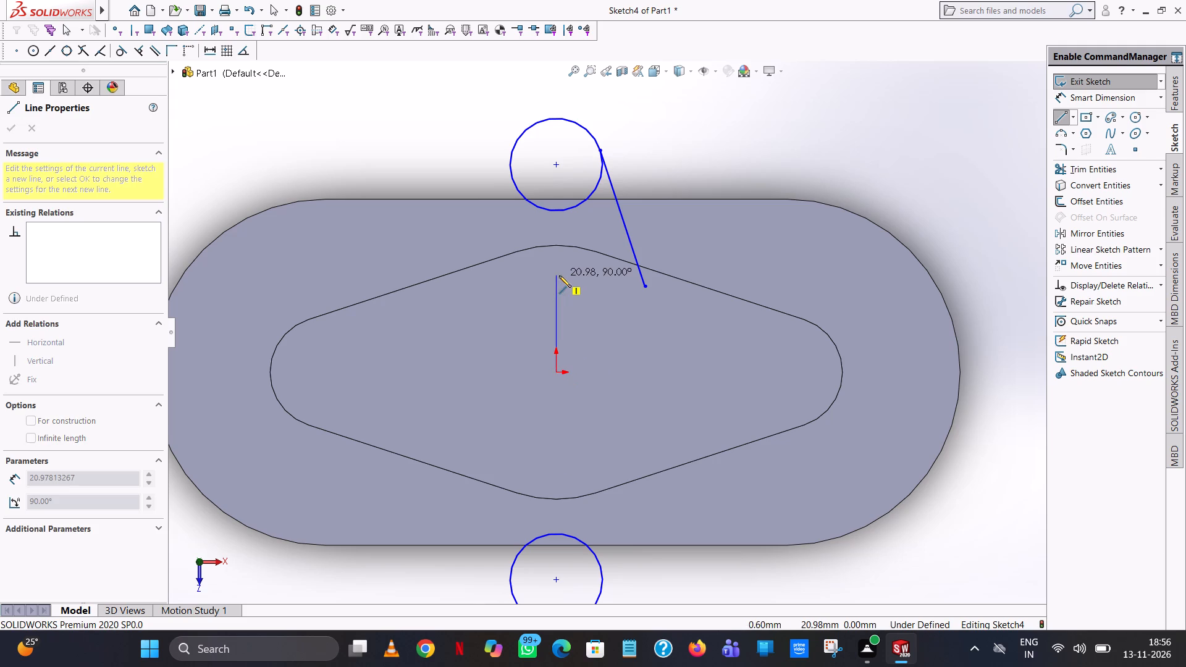
{"action": "left_click", "coordinate": [559, 275]}
{"action": "right_click", "coordinate": [559, 275]}
{"action": "left_click", "coordinate": [600, 284]}
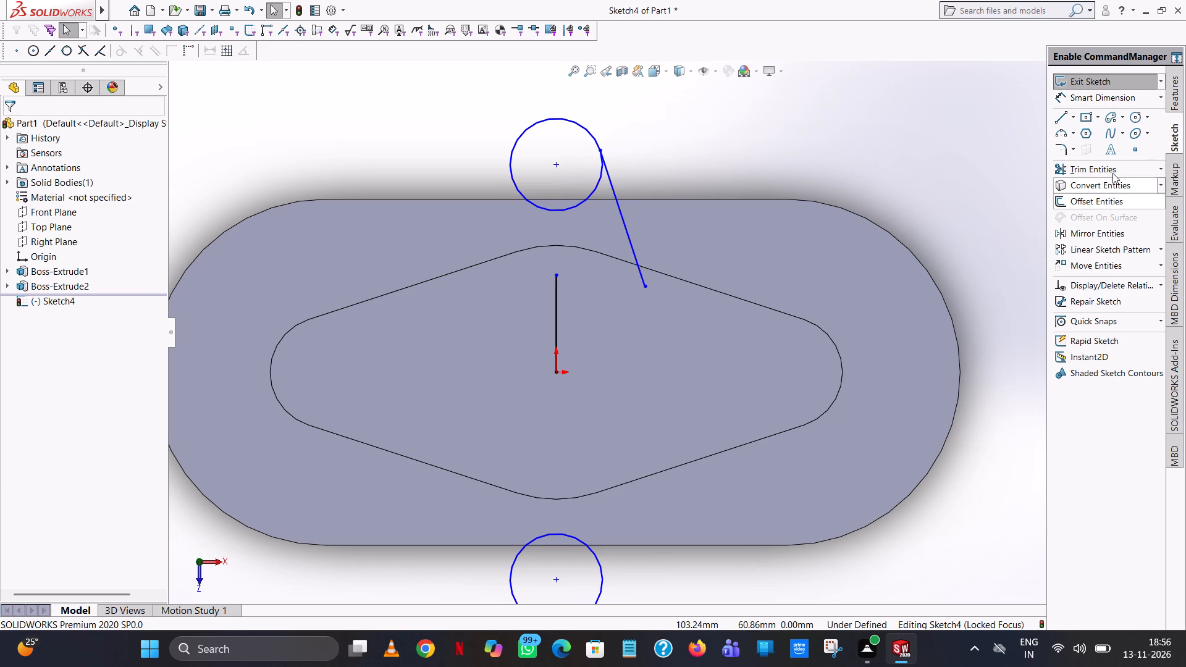
Mirror the slanted tangent line about the vertical line through the origin, keeping the original.
{"action": "left_click", "coordinate": [1087, 234]}
{"action": "left_click", "coordinate": [623, 212]}
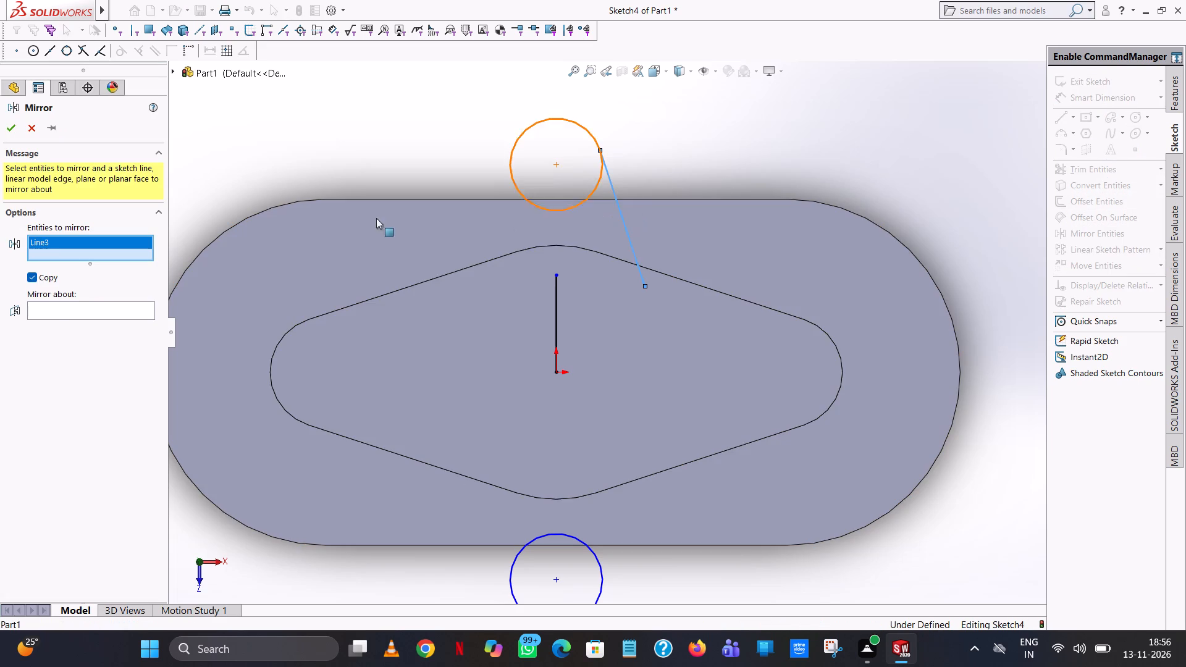
{"action": "left_click", "coordinate": [56, 313]}
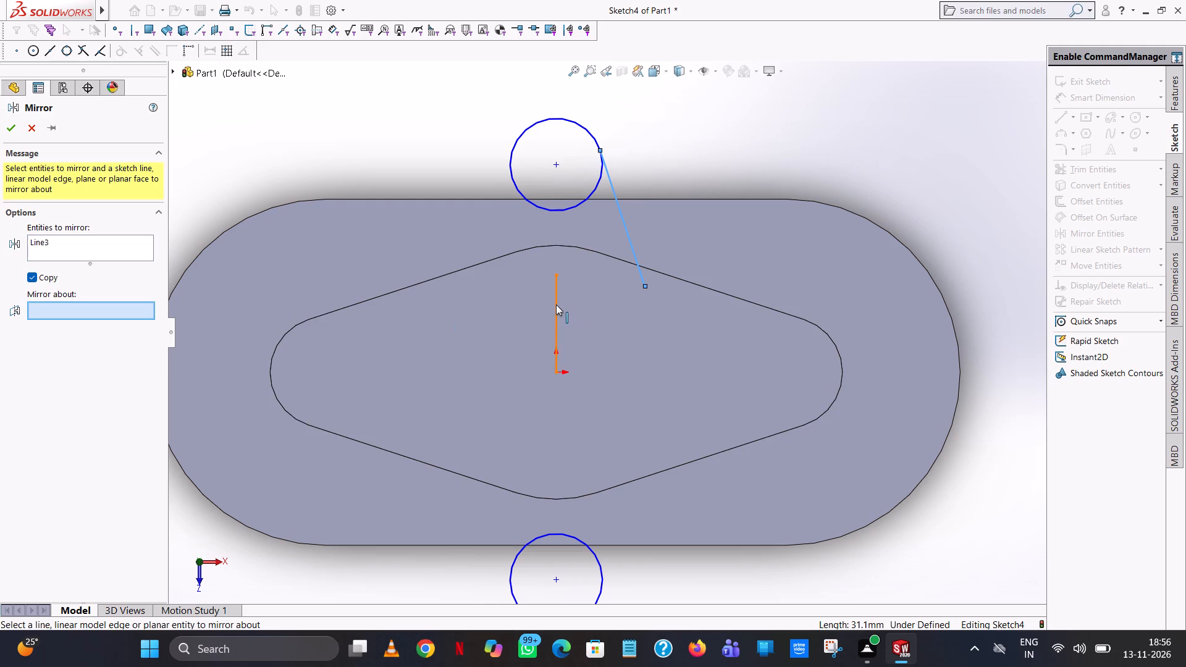
{"action": "left_click", "coordinate": [556, 304]}
{"action": "left_click", "coordinate": [8, 130]}
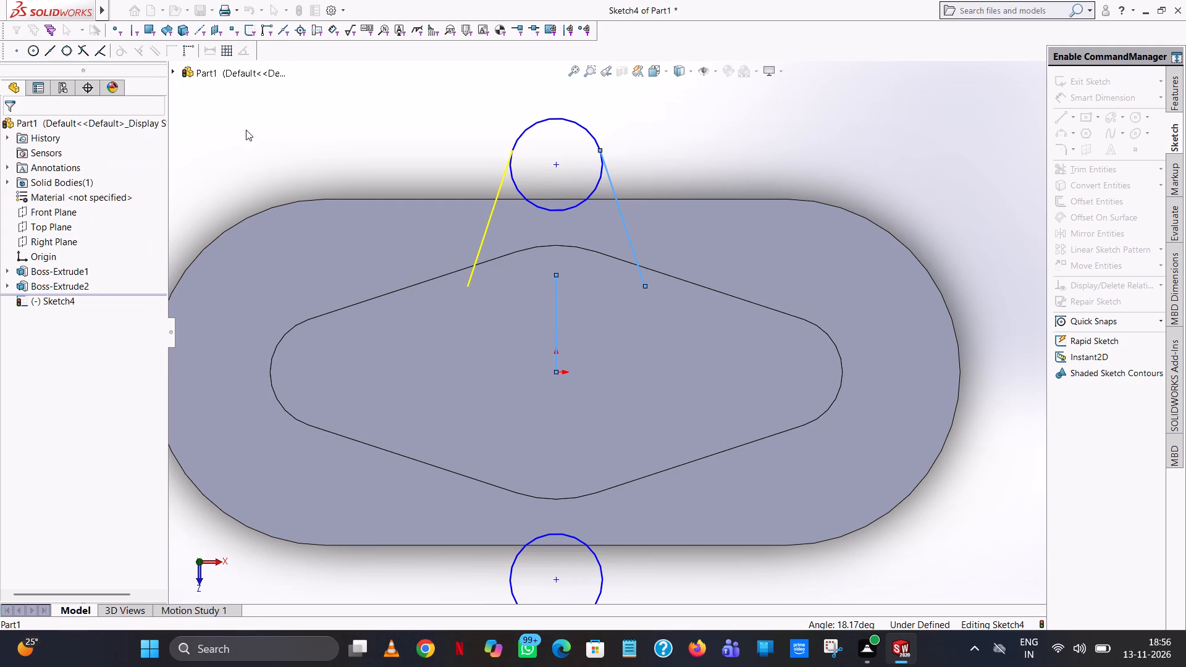
Trim away the inner arc of the negative-Z circle between the two tangent lines.
{"action": "left_click", "coordinate": [1087, 172]}
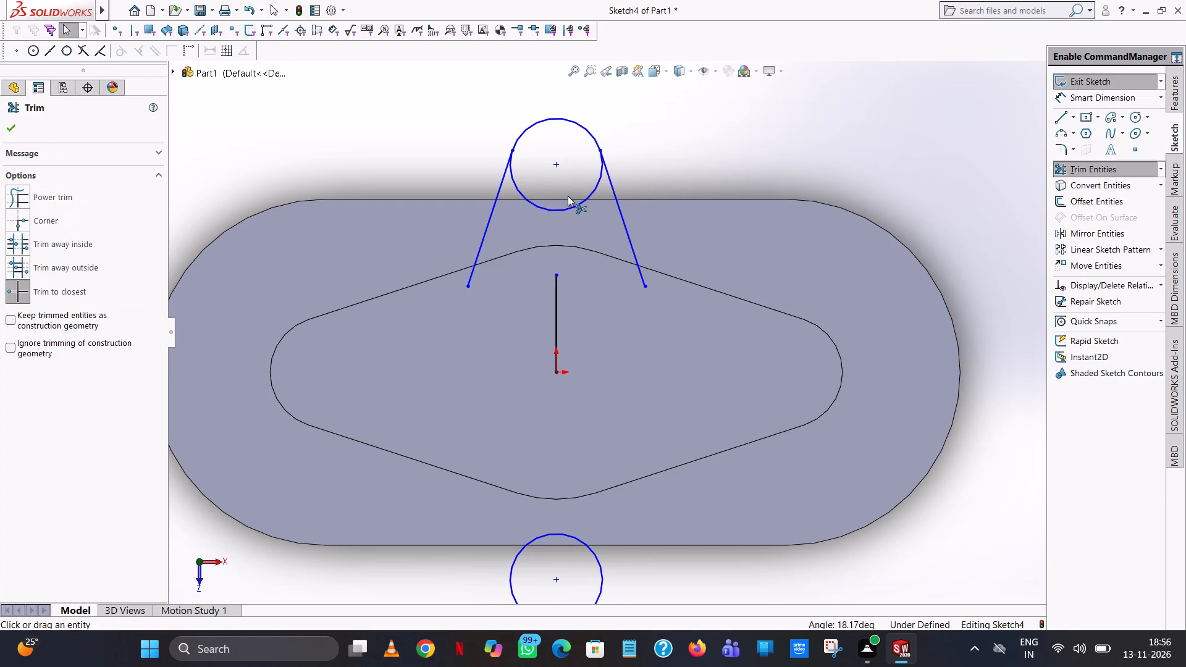
{"action": "left_click", "coordinate": [574, 206]}
{"action": "left_click", "coordinate": [11, 122]}
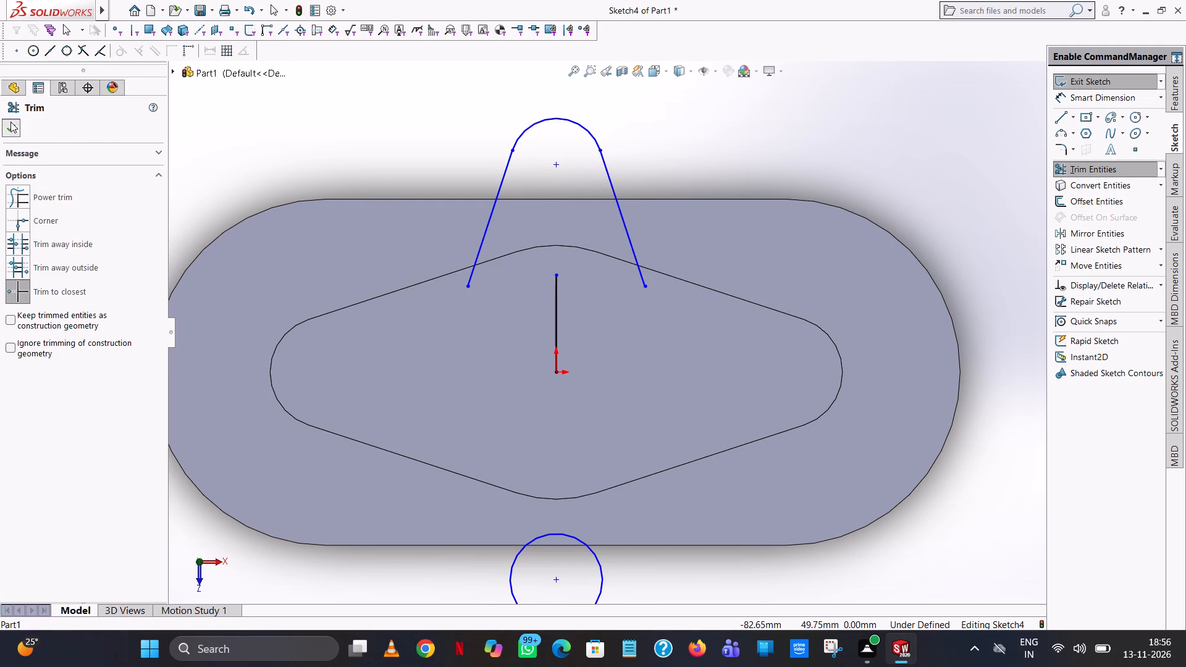
Sketch a circle of radius 27.5 mm centred on the origin, matching the hub's central arc.
{"action": "left_click", "coordinate": [1132, 116]}
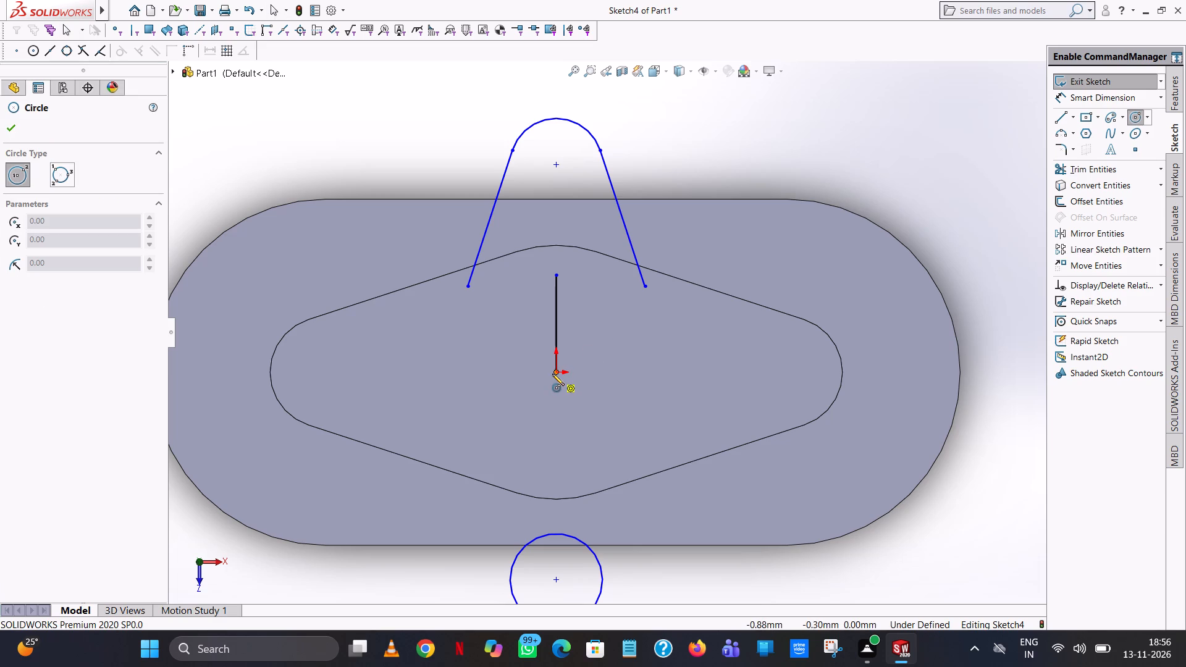
{"action": "left_click", "coordinate": [557, 373]}
{"action": "left_click", "coordinate": [572, 245]}
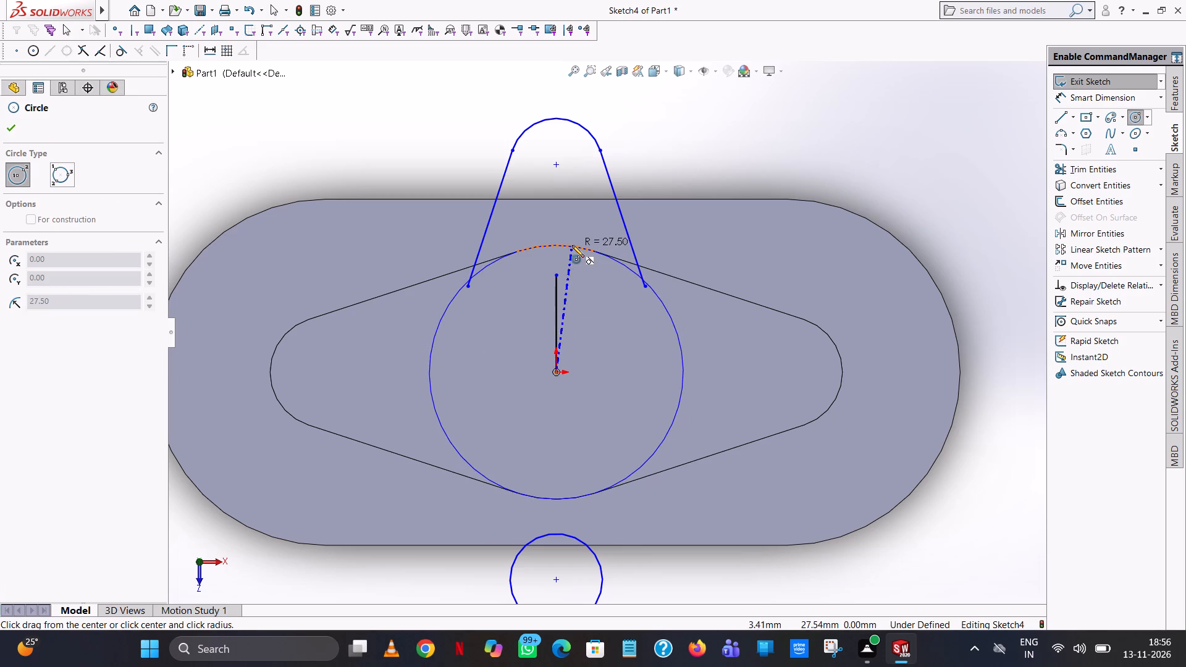
{"action": "right_click", "coordinate": [572, 245]}
{"action": "left_click", "coordinate": [613, 256]}
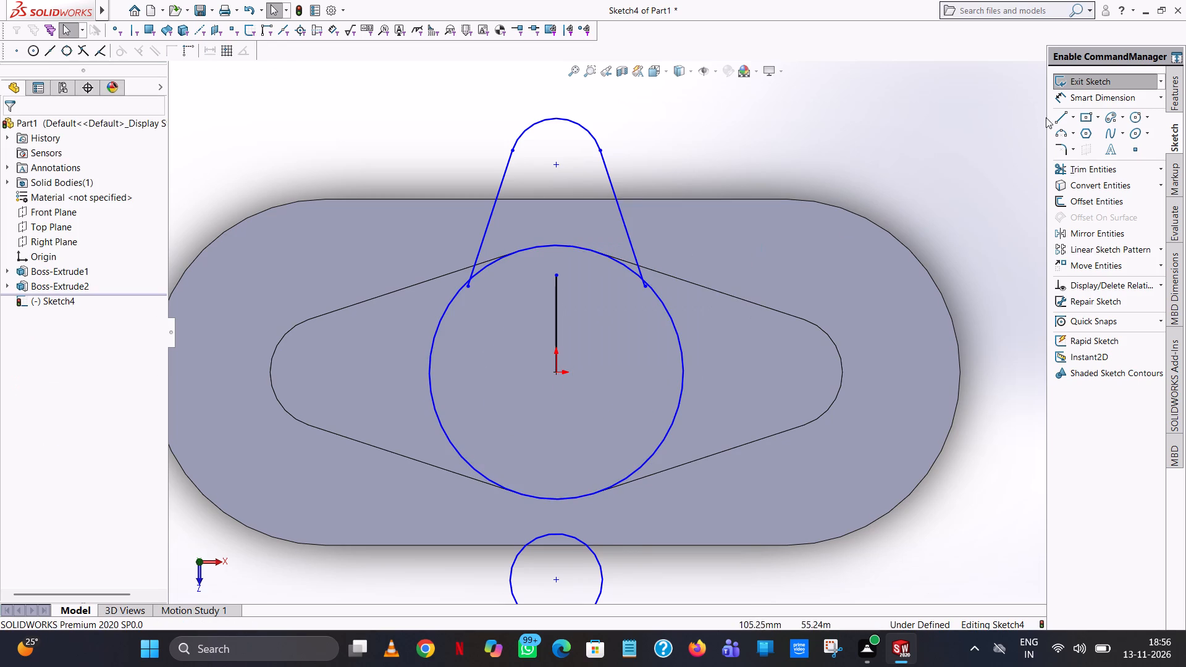
Sketch a circle of radius 12 mm concentric with the hub's rounded +X end.
{"action": "left_click", "coordinate": [1057, 116]}
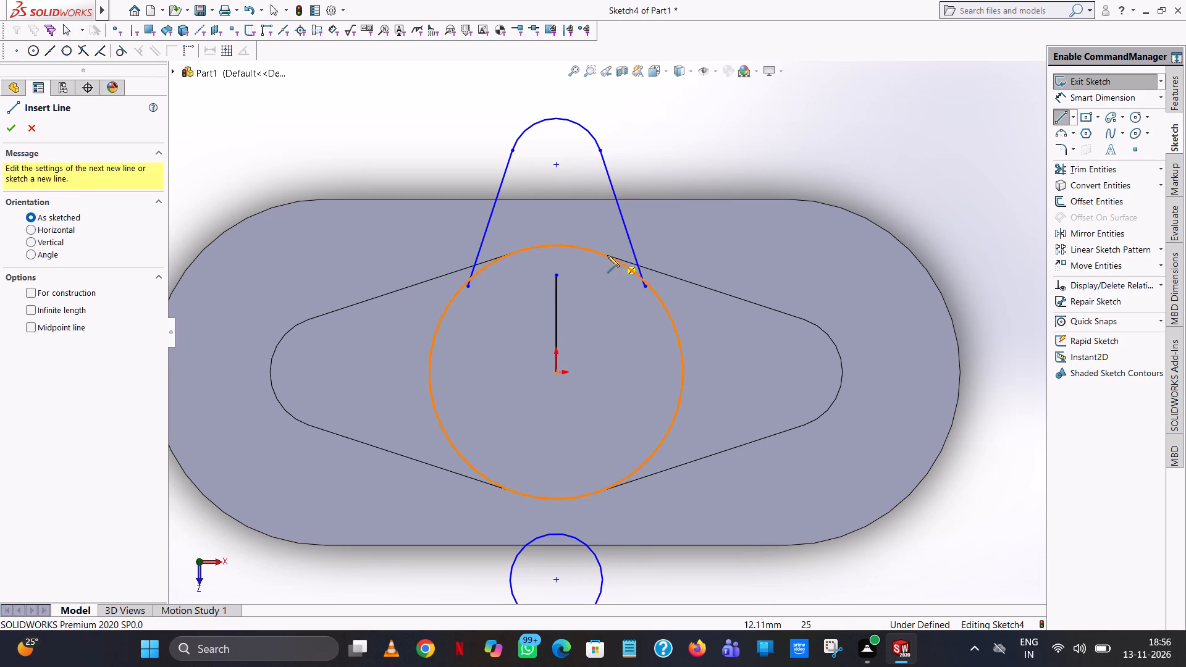
{"action": "left_click", "coordinate": [1134, 119]}
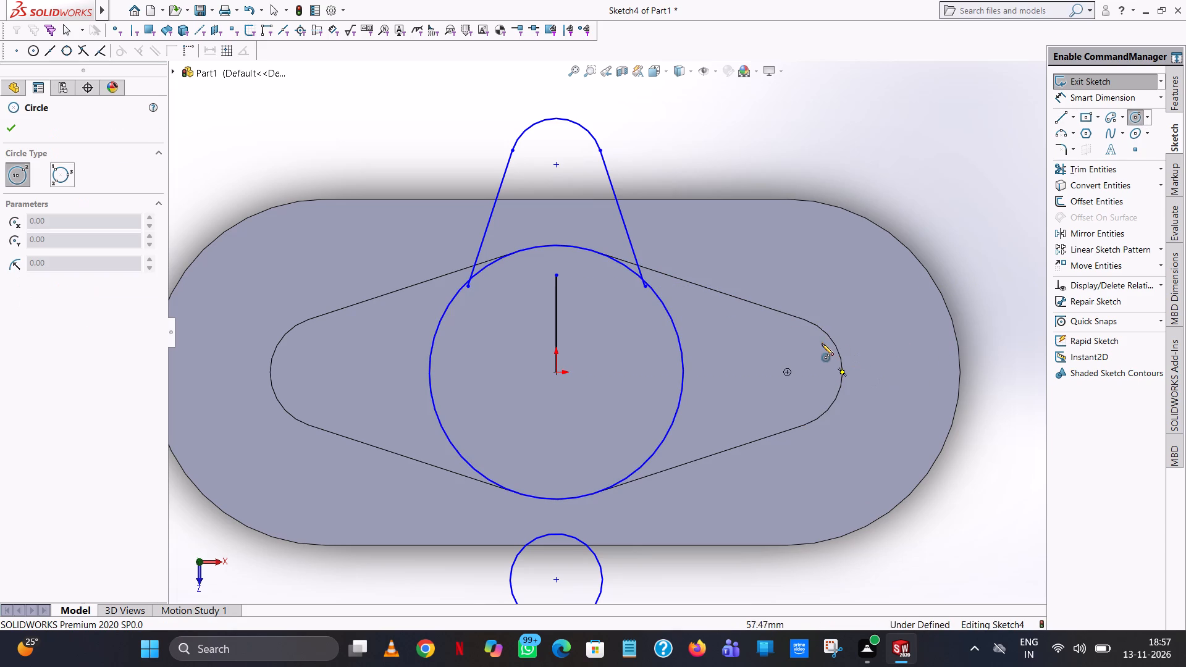
{"action": "left_click", "coordinate": [785, 372]}
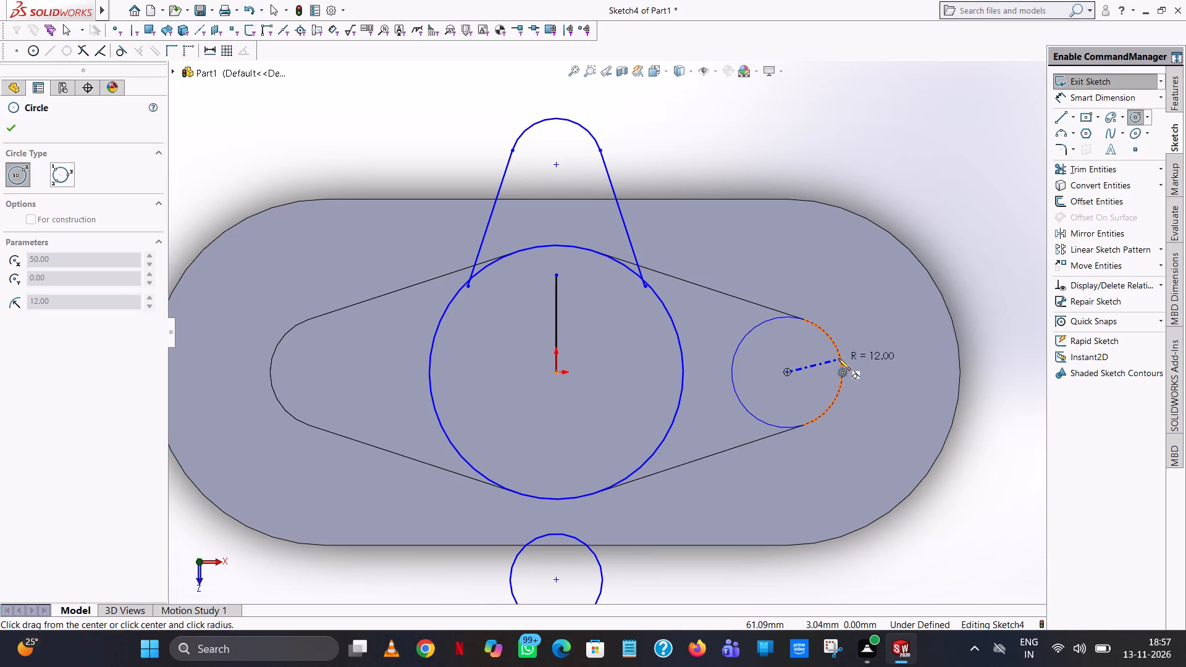
{"action": "left_click", "coordinate": [838, 358]}
{"action": "right_click", "coordinate": [838, 358]}
{"action": "left_click", "coordinate": [878, 364]}
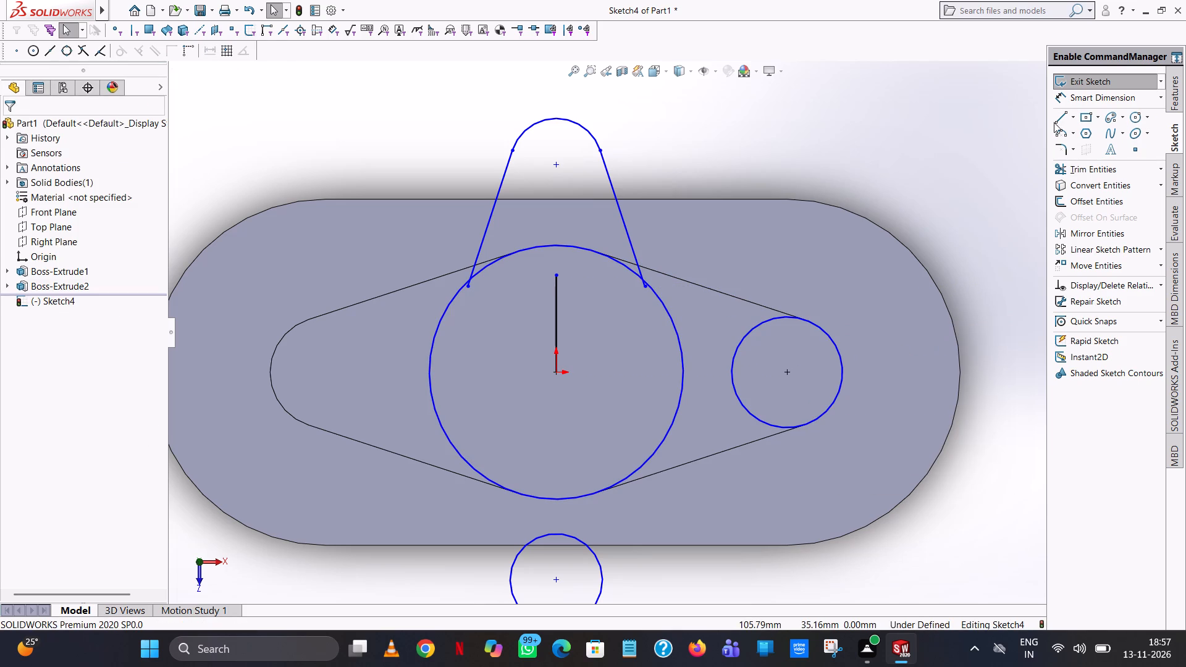
Sketch a line about 47.5 mm long over the hub's negative-Z slanted edge, from the 12 mm radius circle to the central circle.
{"action": "left_click", "coordinate": [1058, 119]}
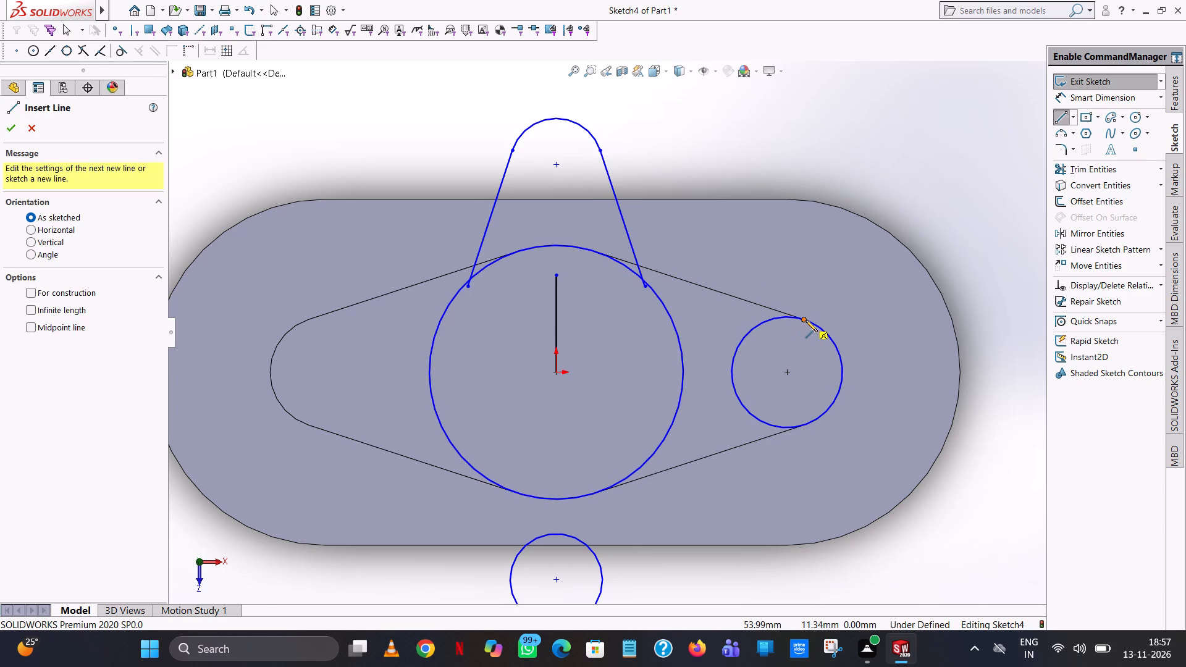
{"action": "left_click", "coordinate": [805, 321]}
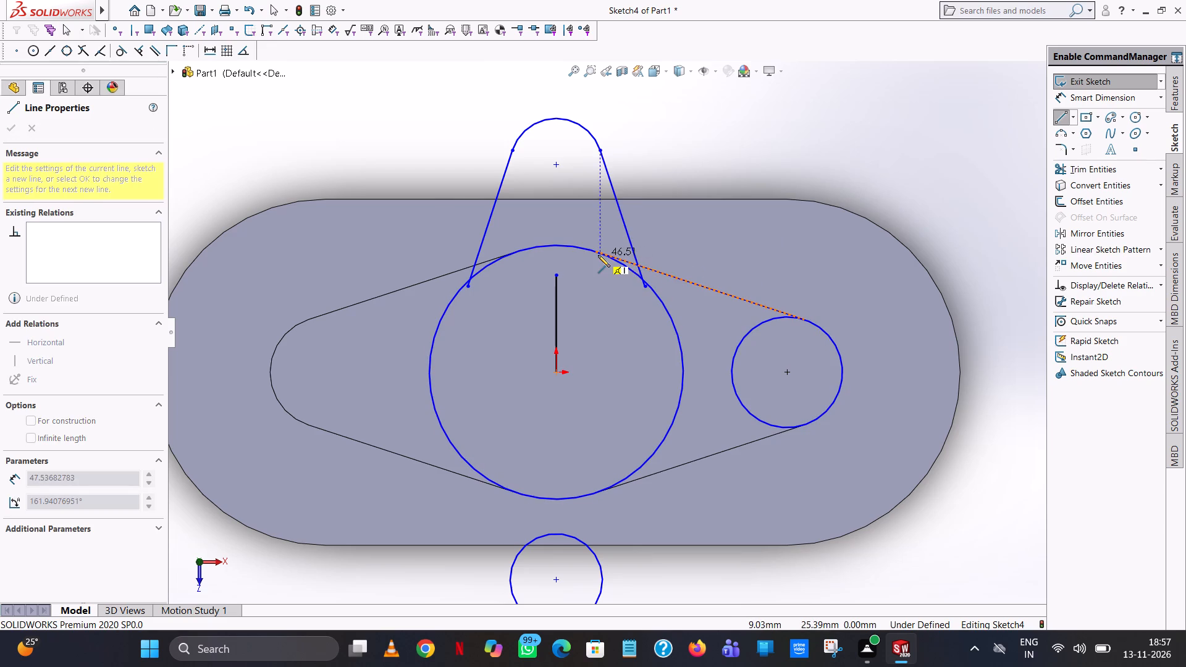
{"action": "left_click", "coordinate": [597, 253]}
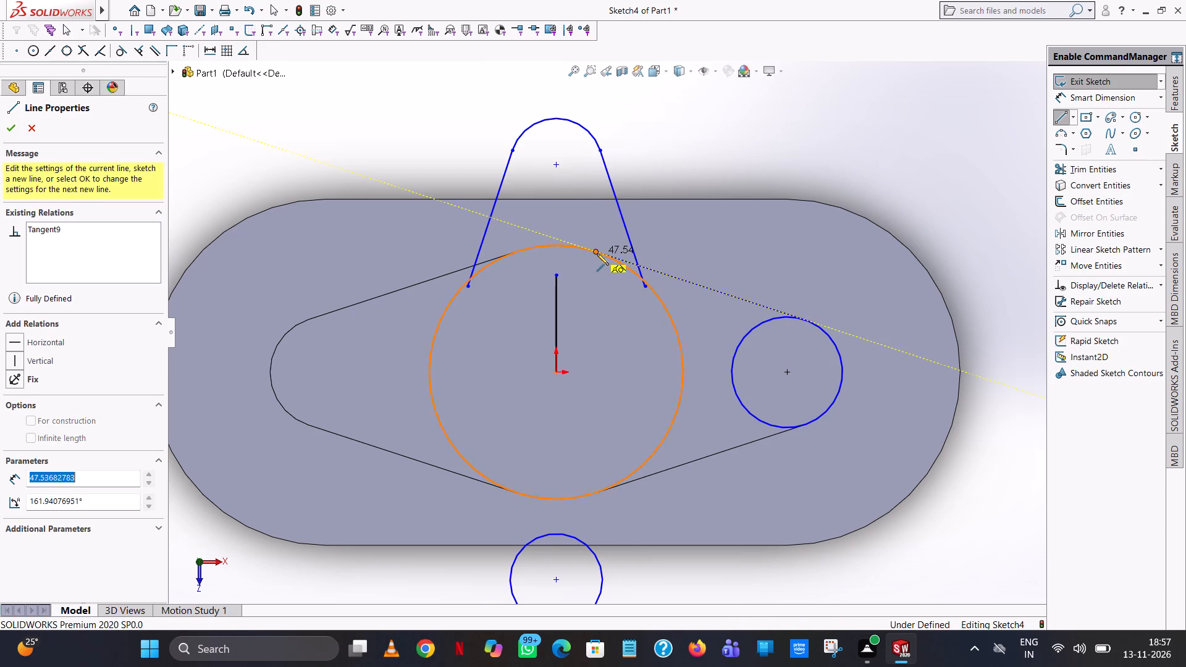
{"action": "right_click", "coordinate": [597, 253]}
{"action": "left_click", "coordinate": [635, 264]}
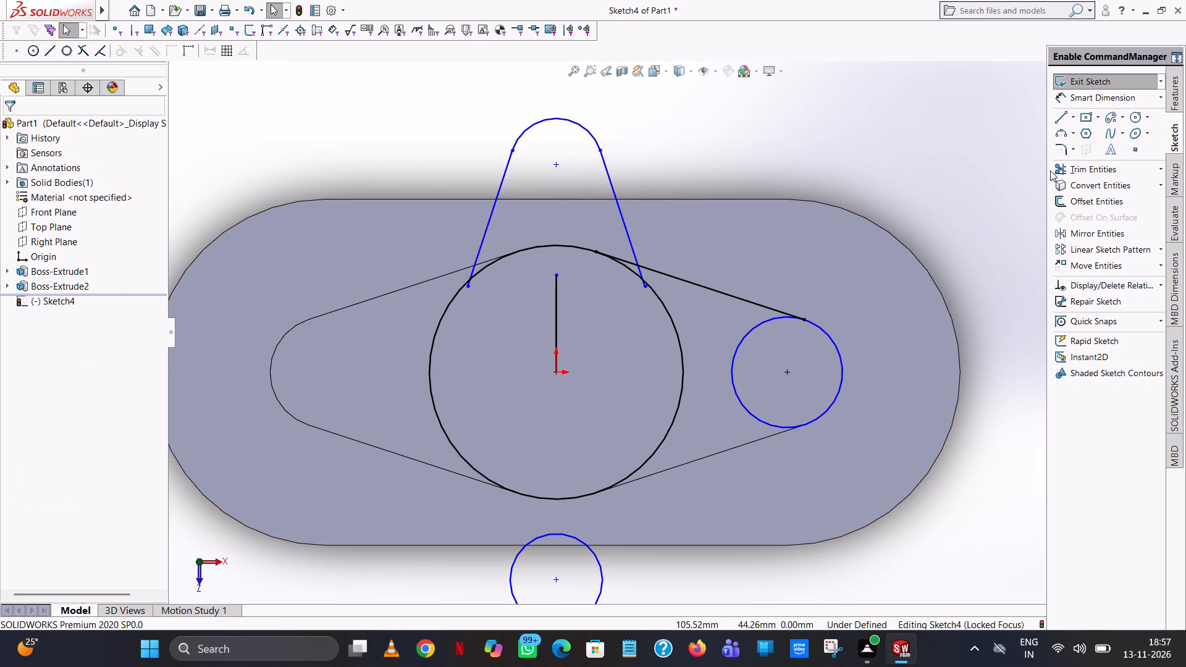
Trim the ends of both slanted lug lines that extend inside the 27.5 mm radius central circle.
{"action": "left_click", "coordinate": [1100, 172]}
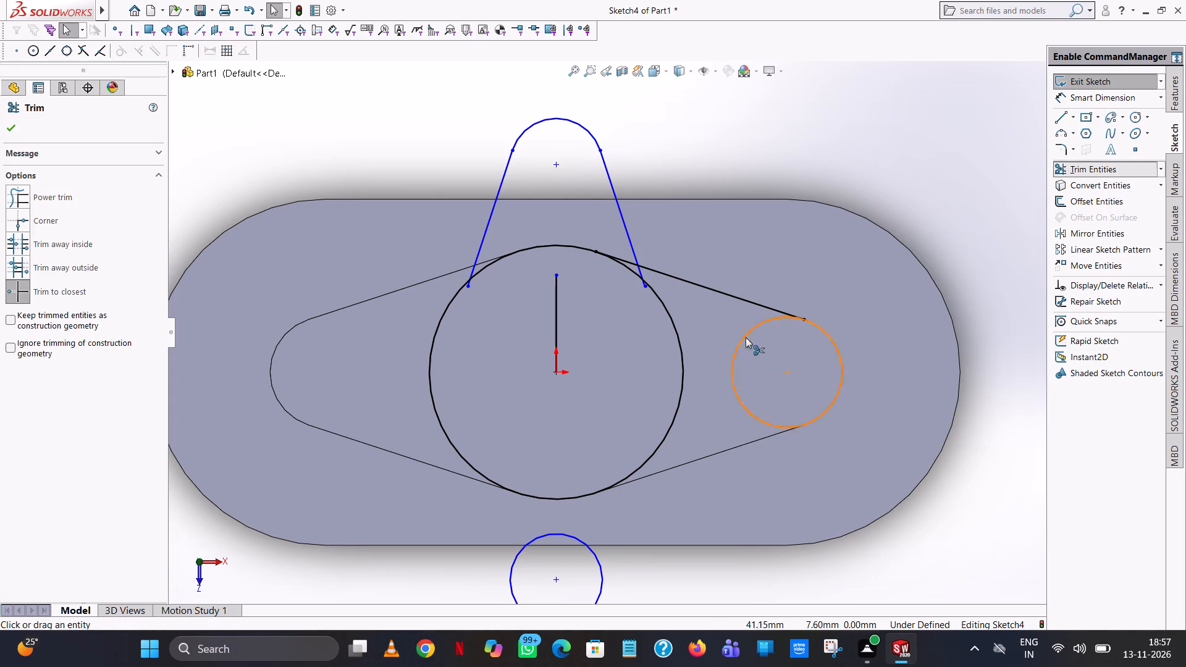
{"action": "left_click", "coordinate": [642, 286]}
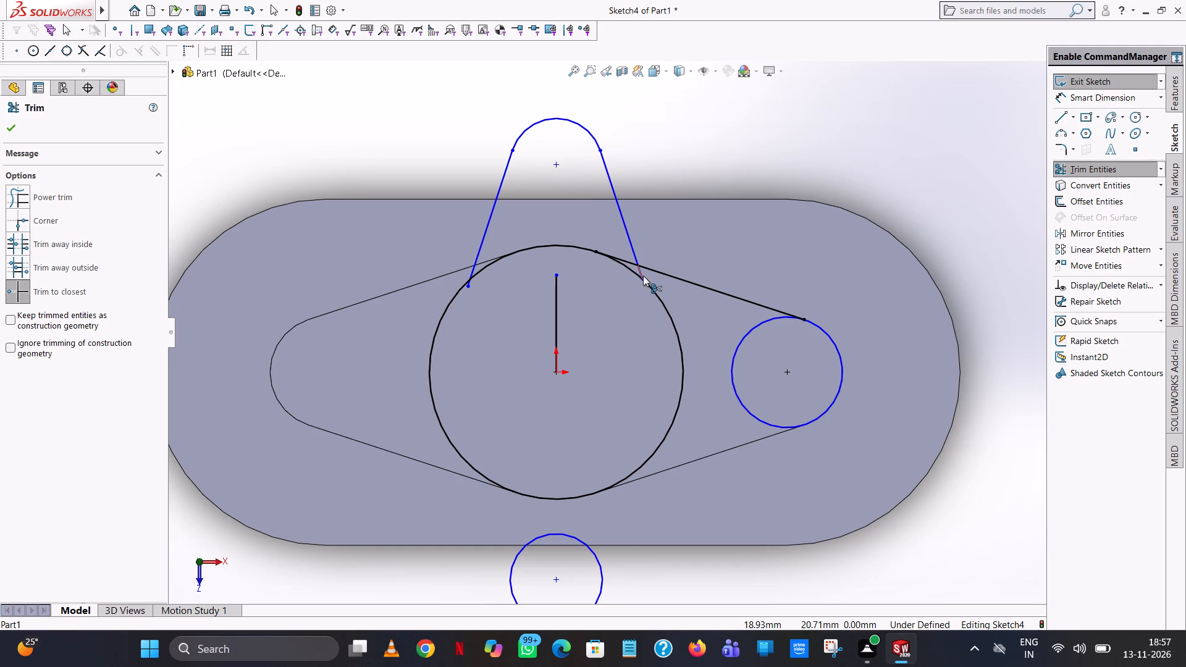
{"action": "left_click", "coordinate": [470, 286]}
{"action": "left_click", "coordinate": [4, 124]}
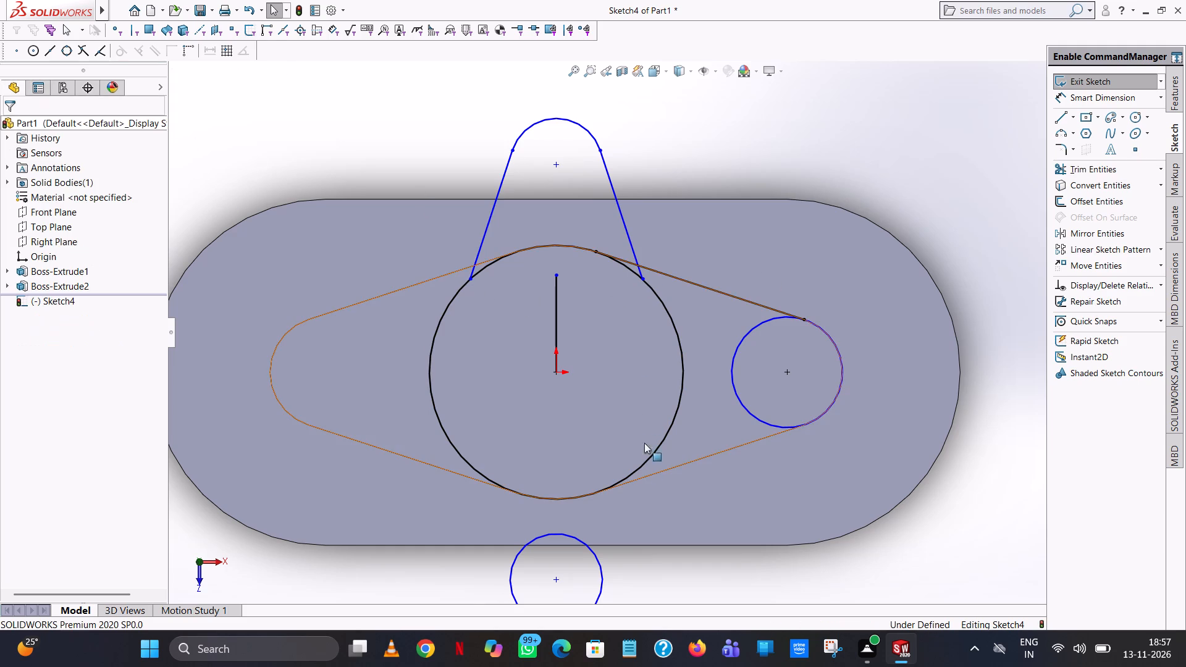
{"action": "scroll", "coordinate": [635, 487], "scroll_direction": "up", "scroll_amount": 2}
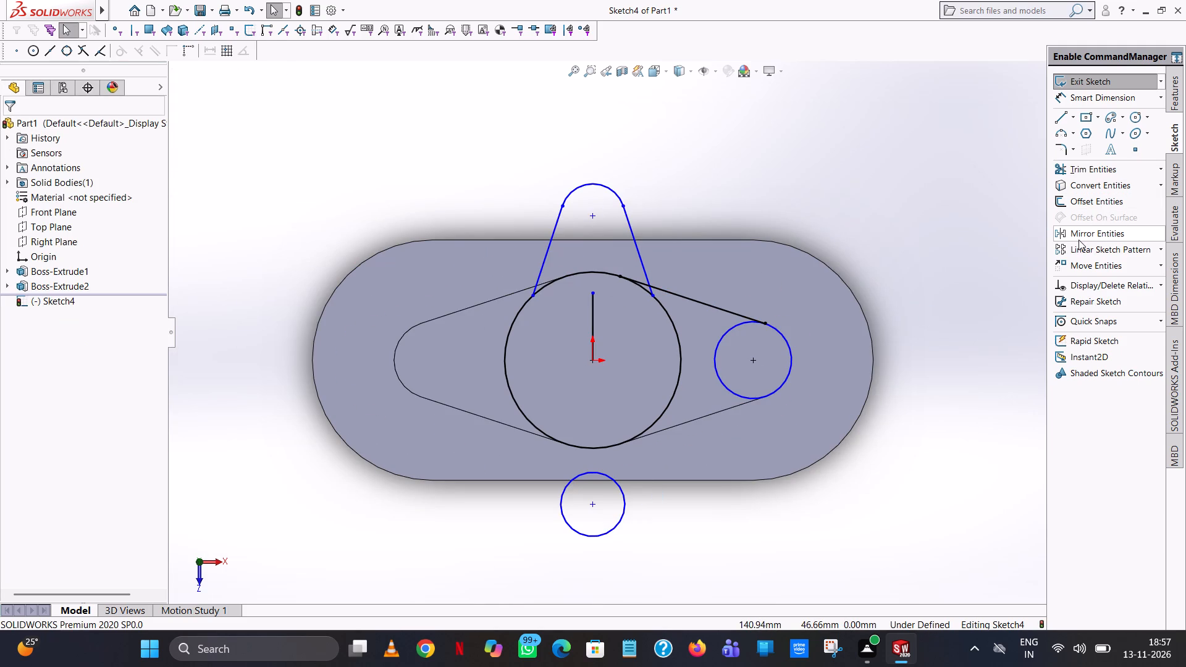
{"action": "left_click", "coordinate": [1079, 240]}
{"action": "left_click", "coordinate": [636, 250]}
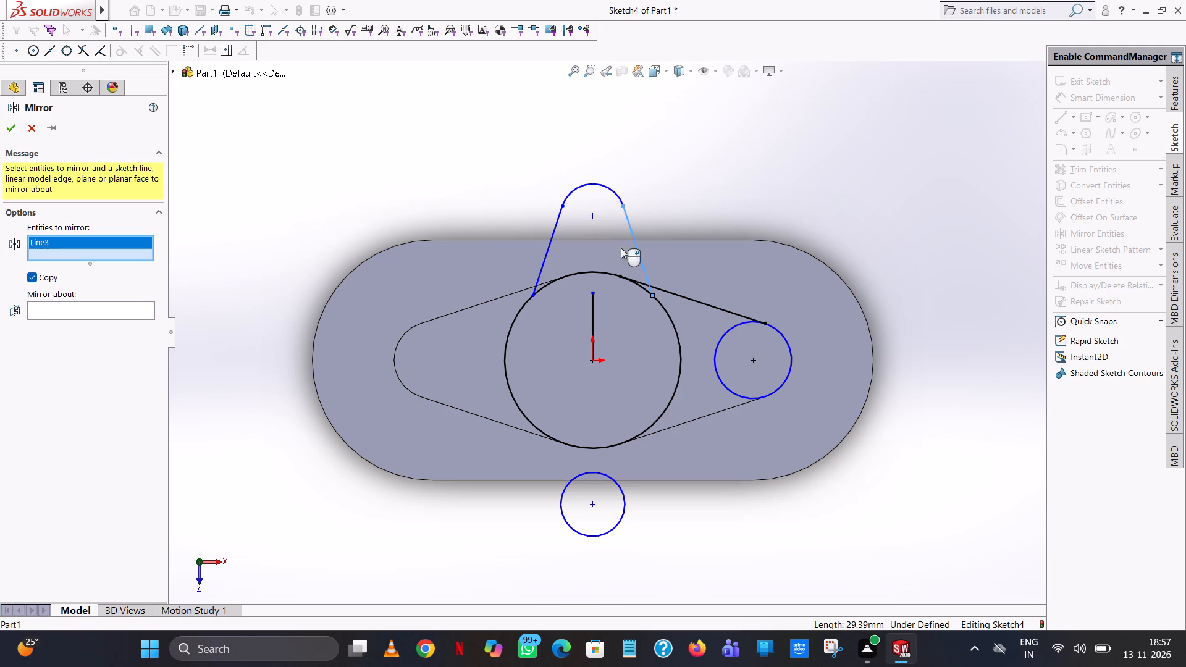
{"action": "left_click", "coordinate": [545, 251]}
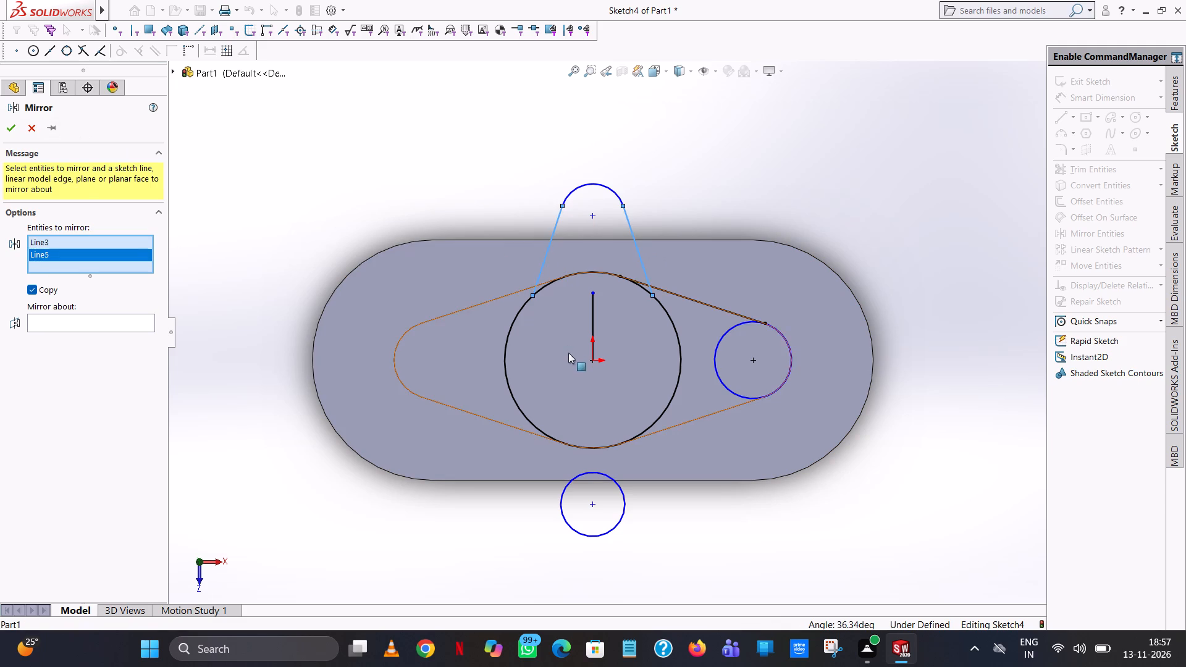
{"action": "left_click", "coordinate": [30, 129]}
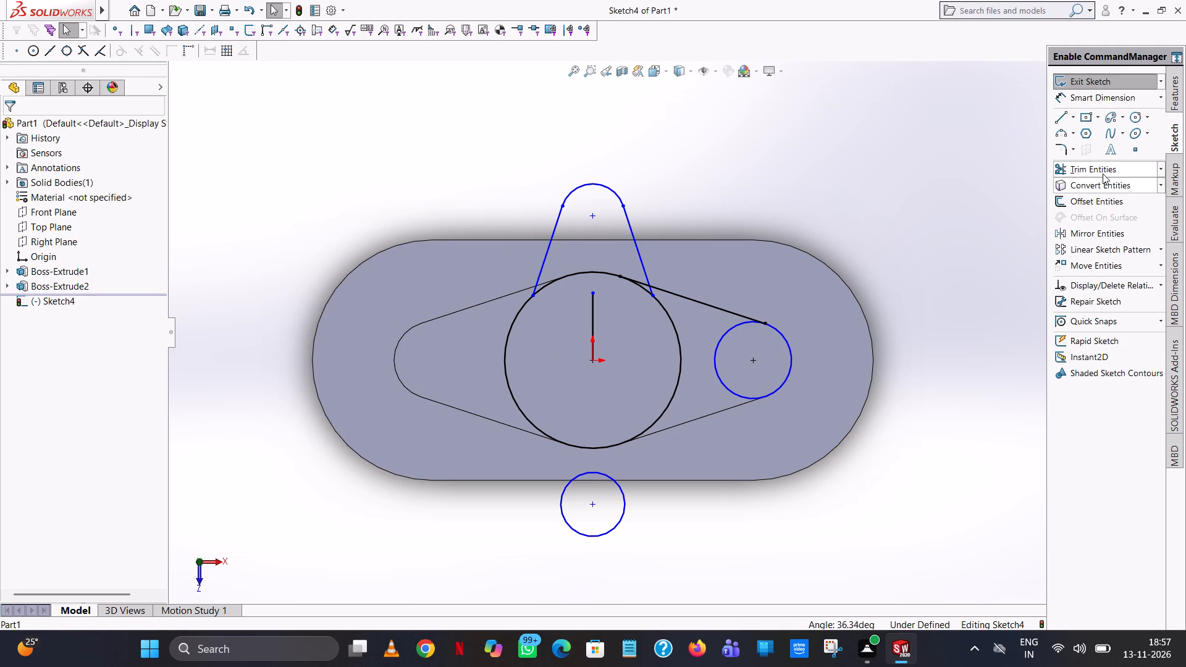
Trim away the leftover helper line running from the origin toward the negative-Z lug.
{"action": "left_click", "coordinate": [1103, 174]}
{"action": "left_click", "coordinate": [593, 302]}
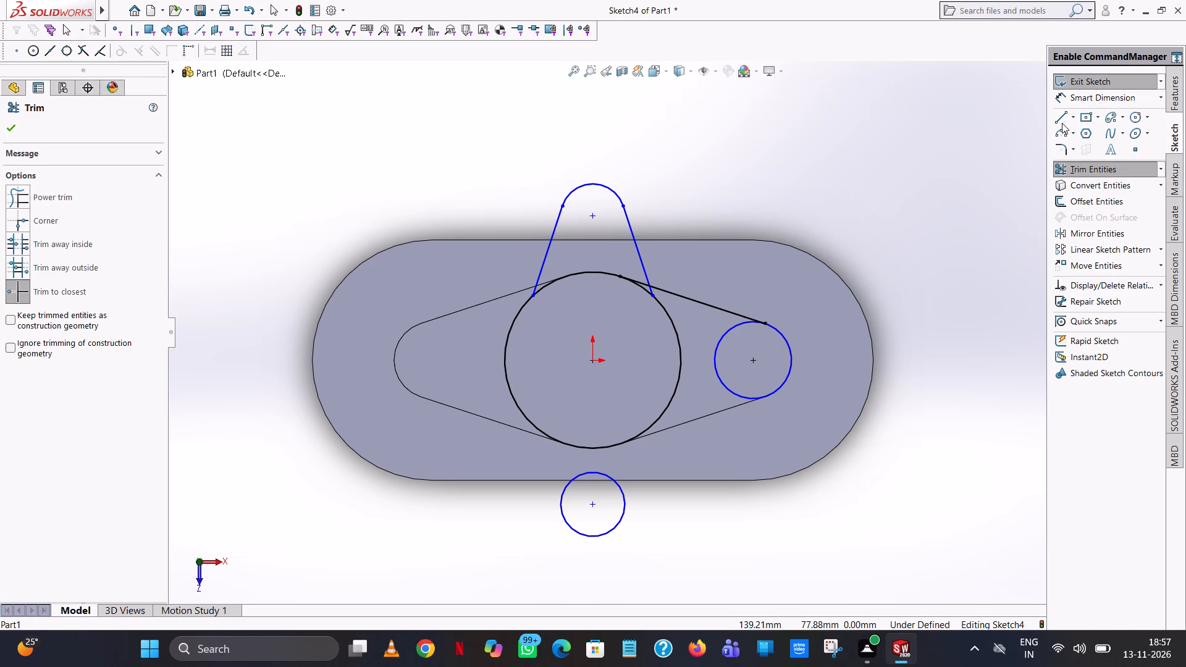
Sketch a horizontal helper line about 22.8 mm long from the origin along +X.
{"action": "left_click", "coordinate": [1061, 120]}
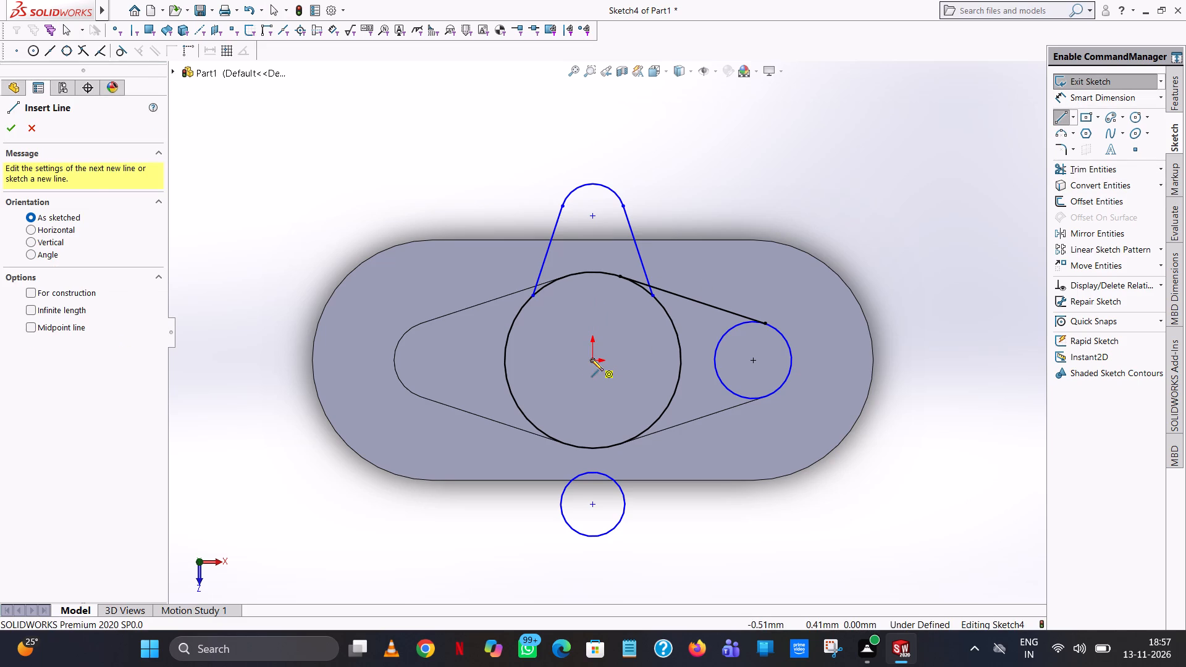
{"action": "left_click", "coordinate": [591, 359]}
{"action": "left_click", "coordinate": [666, 363]}
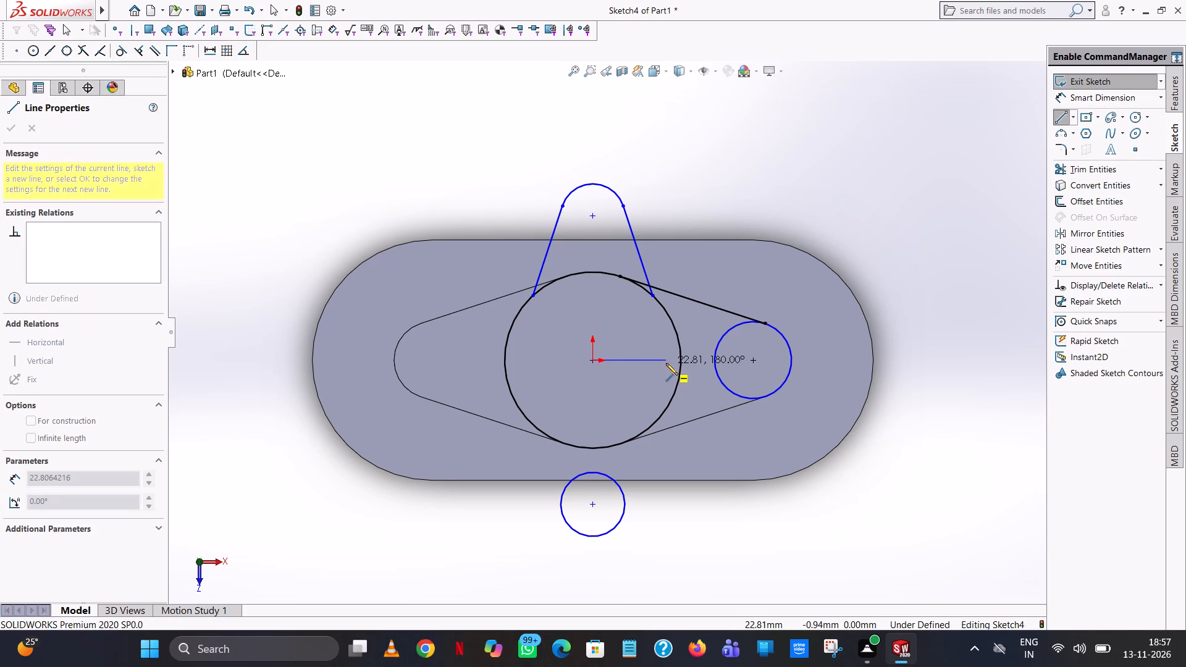
{"action": "right_click", "coordinate": [666, 363]}
{"action": "left_click", "coordinate": [683, 371]}
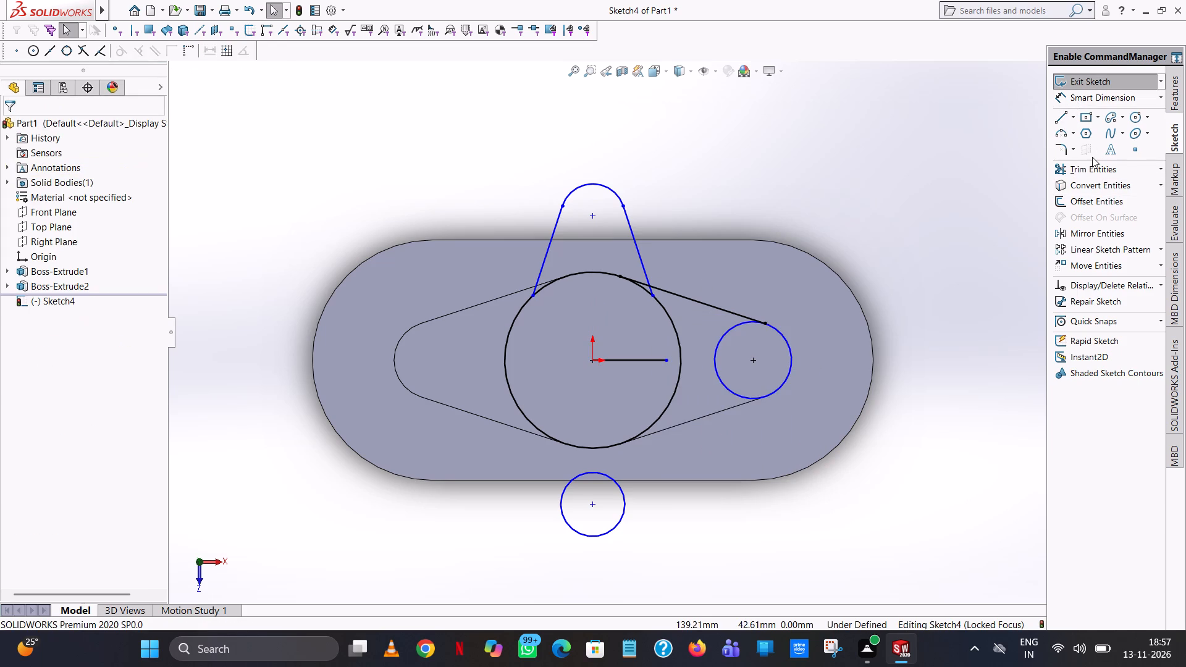
Mirror the negative-Z lug's two slanted lines and end arc about the horizontal helper line, keeping the originals.
{"action": "left_click", "coordinate": [1079, 229]}
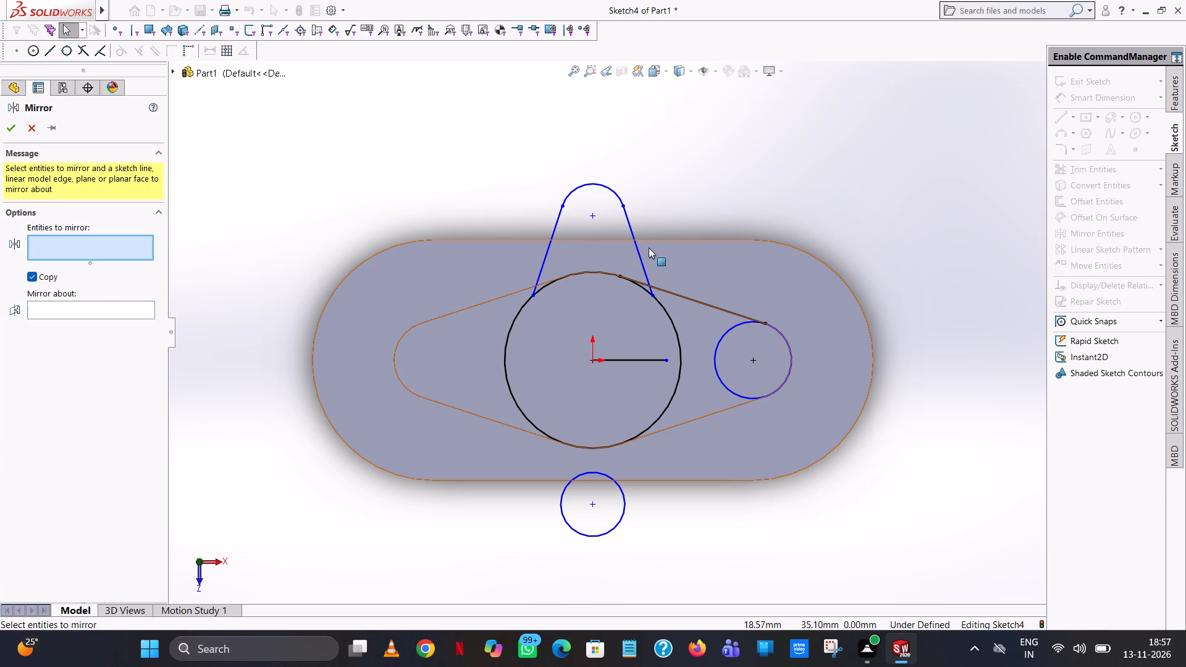
{"action": "left_click", "coordinate": [636, 253]}
{"action": "left_click", "coordinate": [597, 187]}
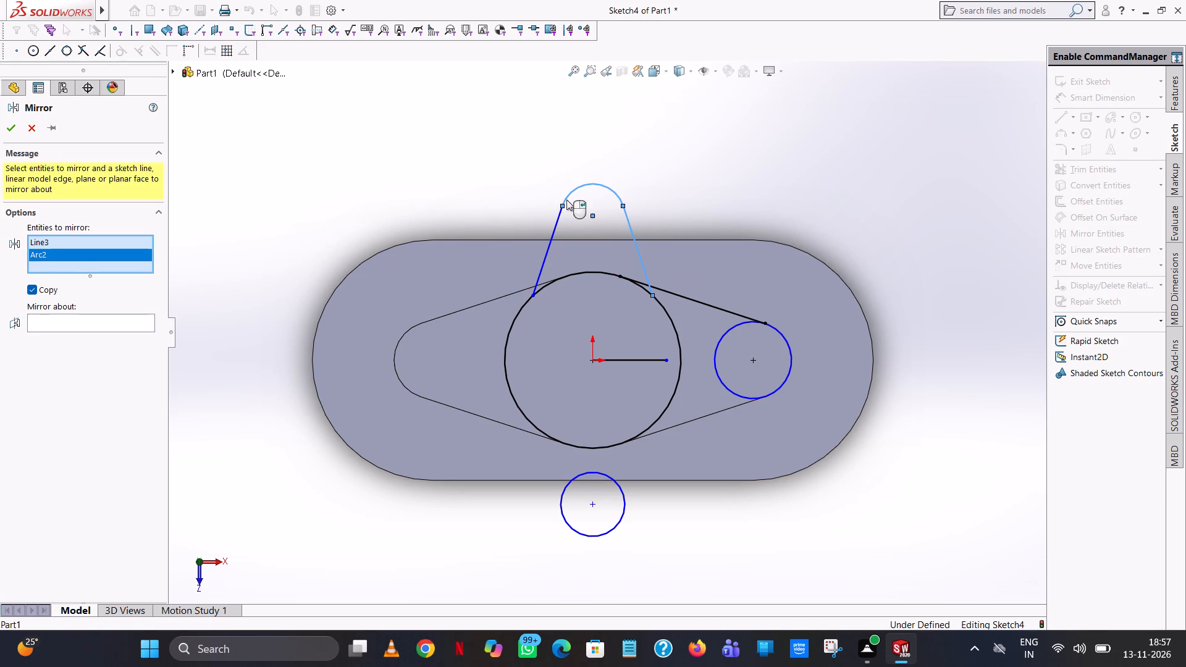
{"action": "left_click", "coordinate": [555, 229]}
{"action": "left_click", "coordinate": [109, 333]}
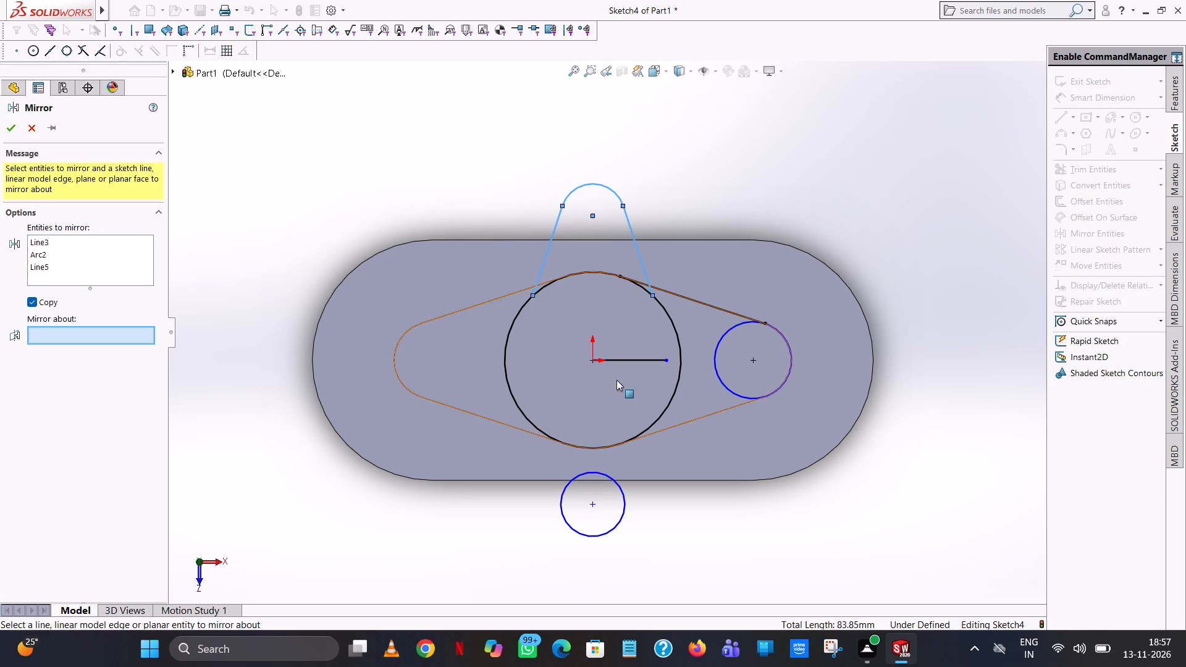
{"action": "left_click", "coordinate": [627, 361]}
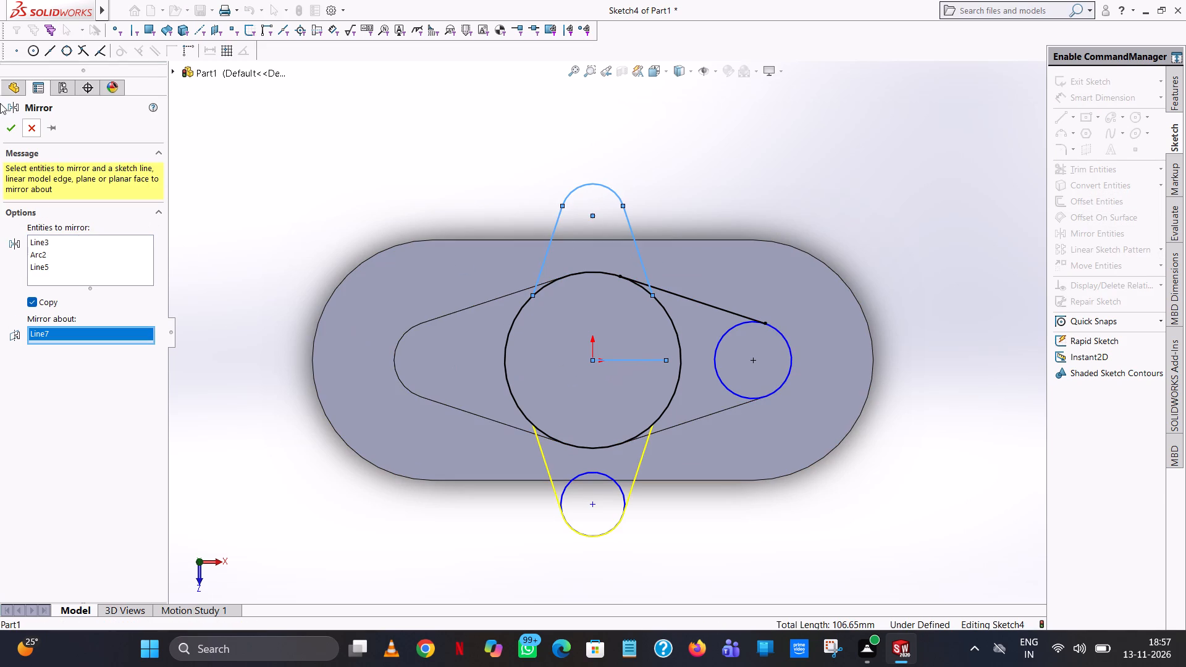
{"action": "left_click", "coordinate": [14, 126]}
Trim away the inner arc of the positive-Z lug's end circle and the horizontal helper line.
{"action": "left_click", "coordinate": [1091, 172]}
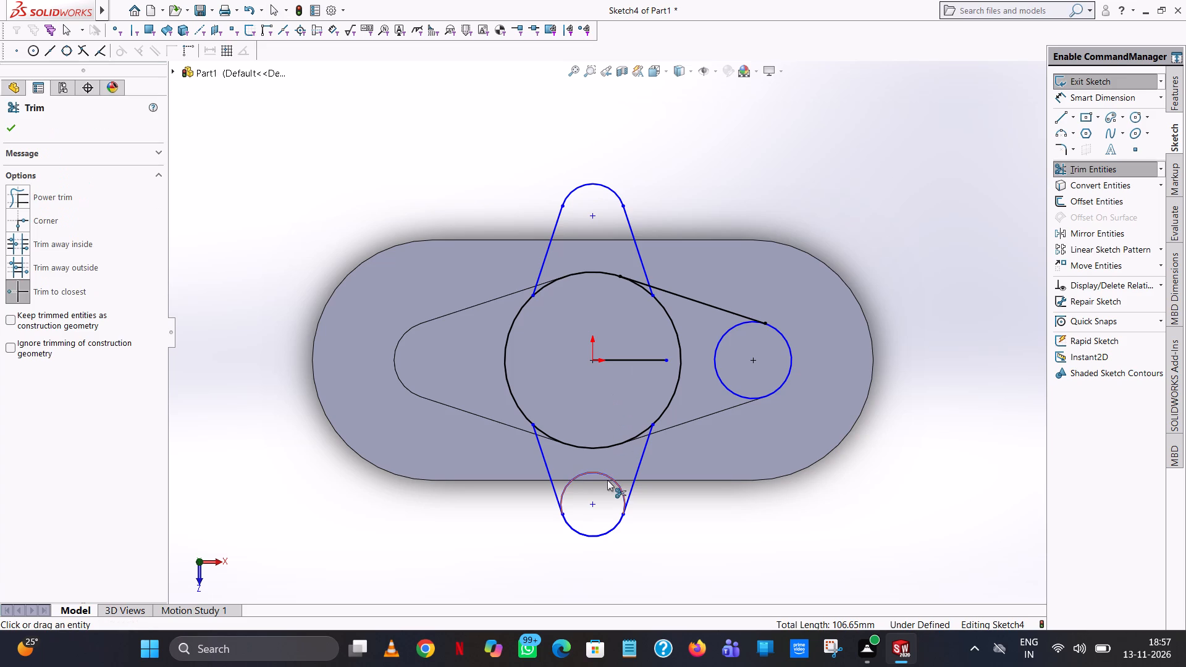
{"action": "left_click", "coordinate": [608, 479]}
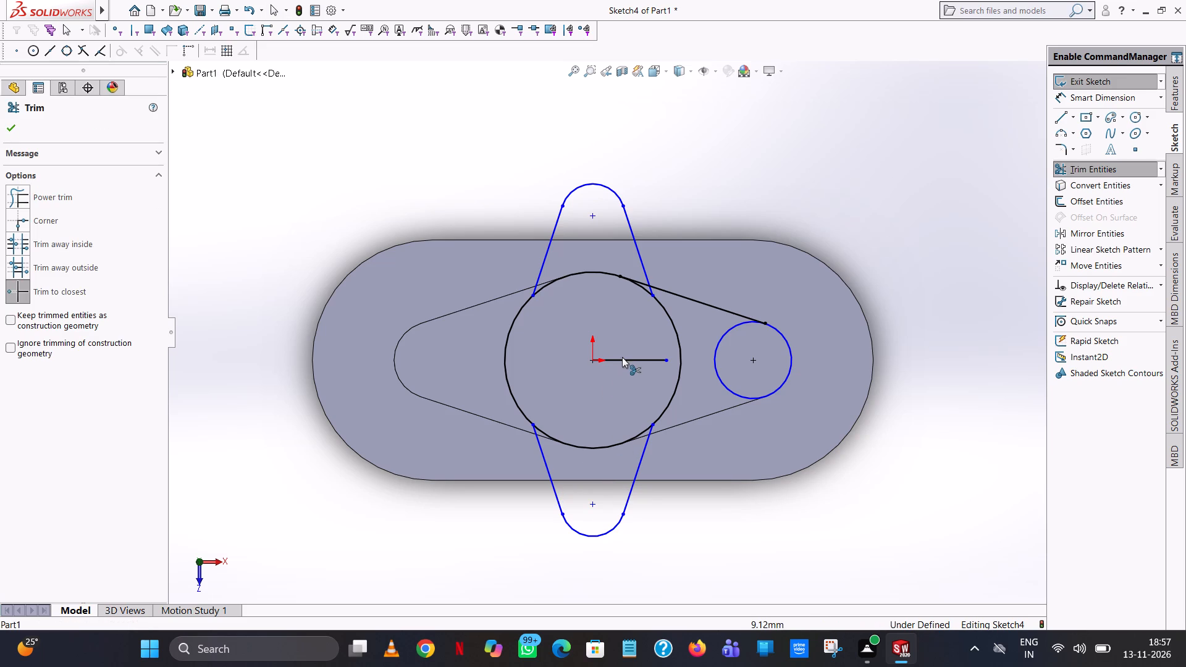
{"action": "left_click", "coordinate": [622, 357]}
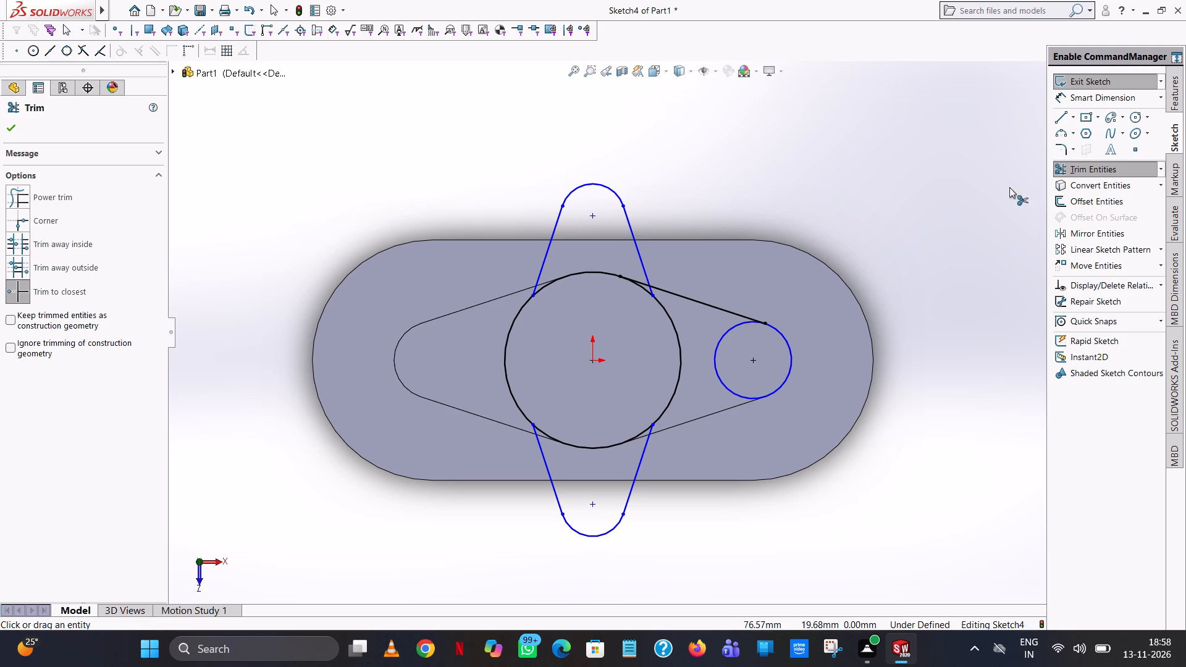
Sketch a tangent line about 47.5 mm long over the hub's positive-Z slanted edge, from the +X end circle to the central circle.
{"action": "left_click", "coordinate": [1057, 114]}
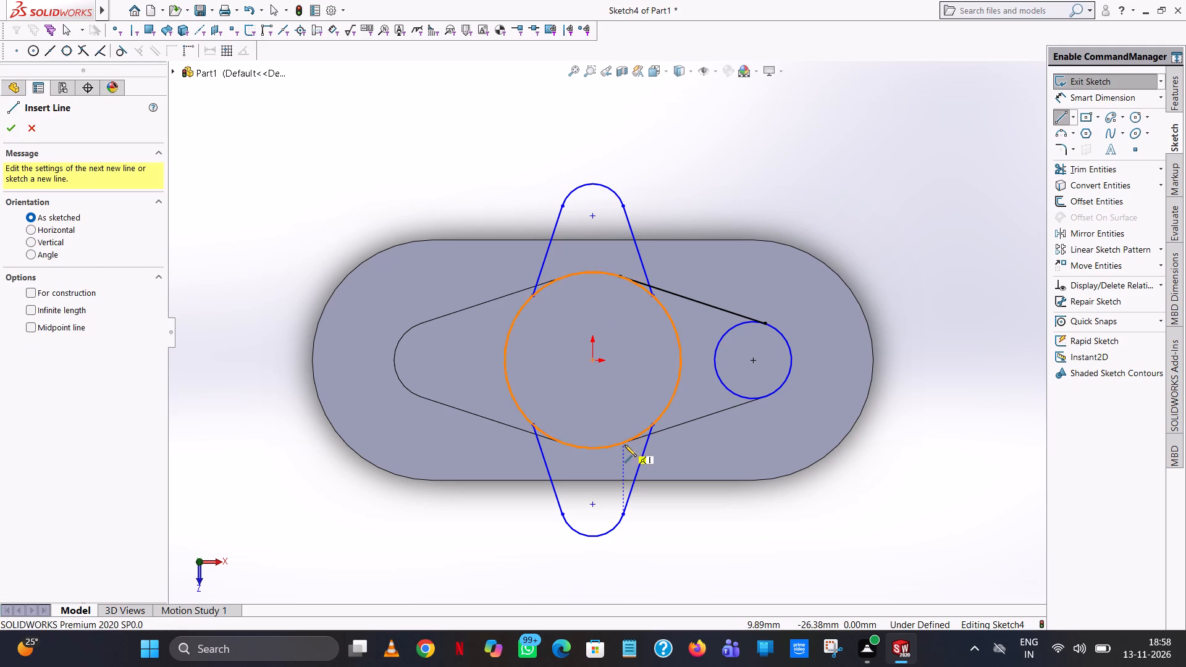
{"action": "left_click", "coordinate": [763, 397]}
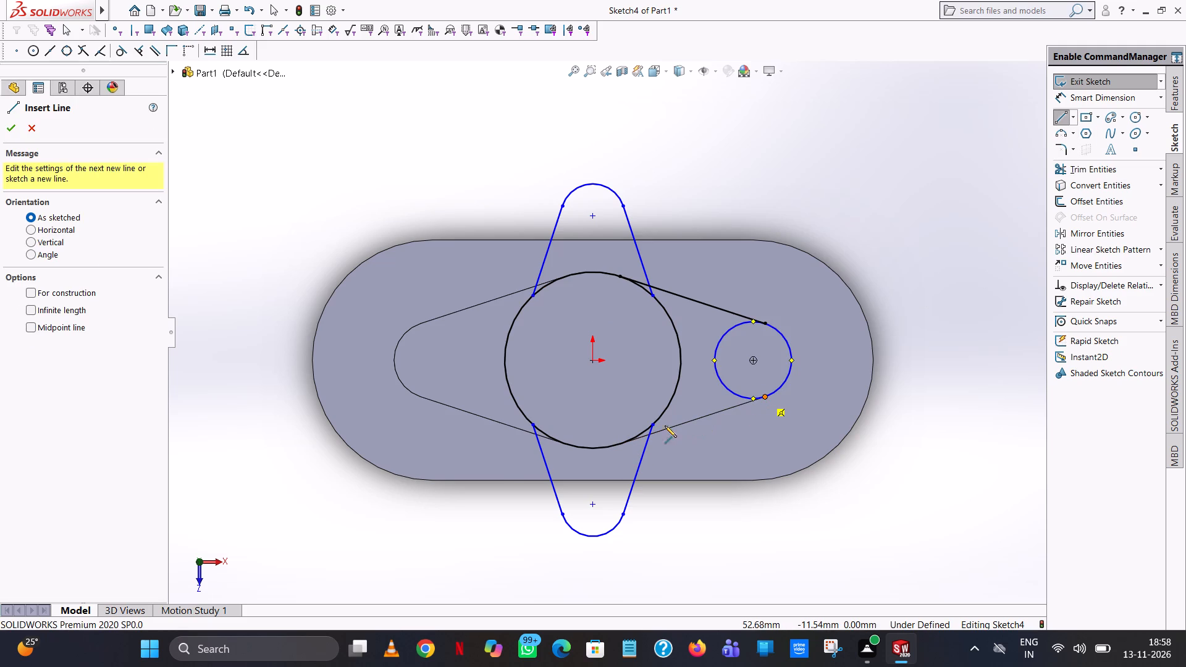
{"action": "scroll", "coordinate": [623, 441], "scroll_direction": "down", "scroll_amount": 7}
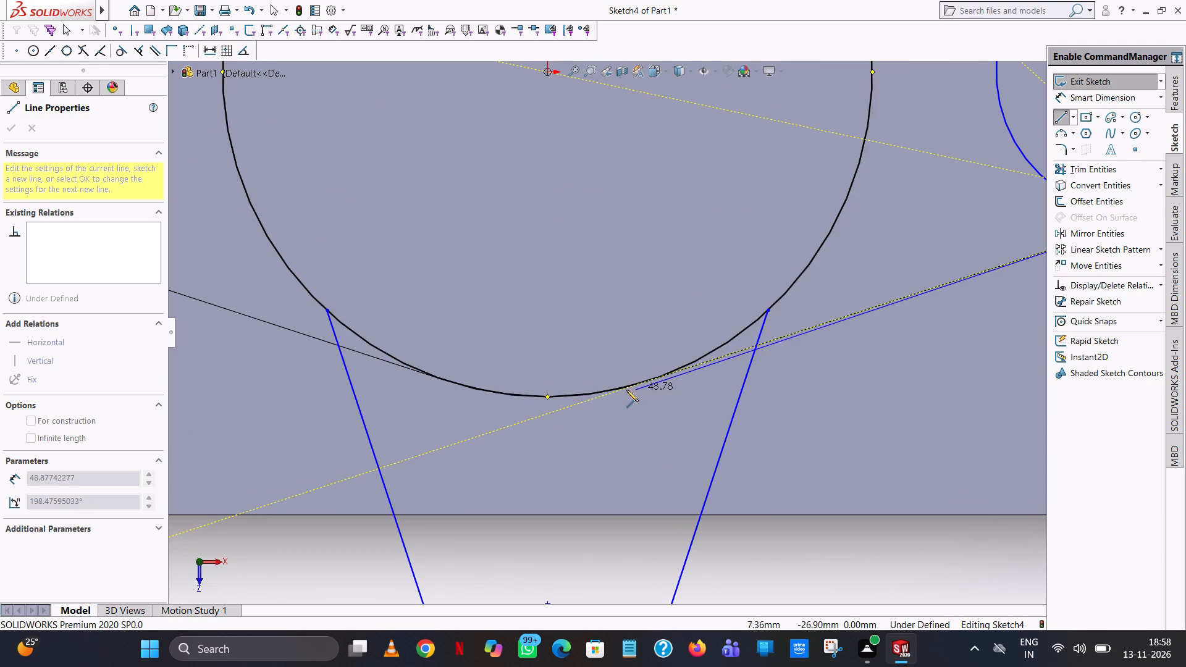
{"action": "left_click", "coordinate": [646, 382]}
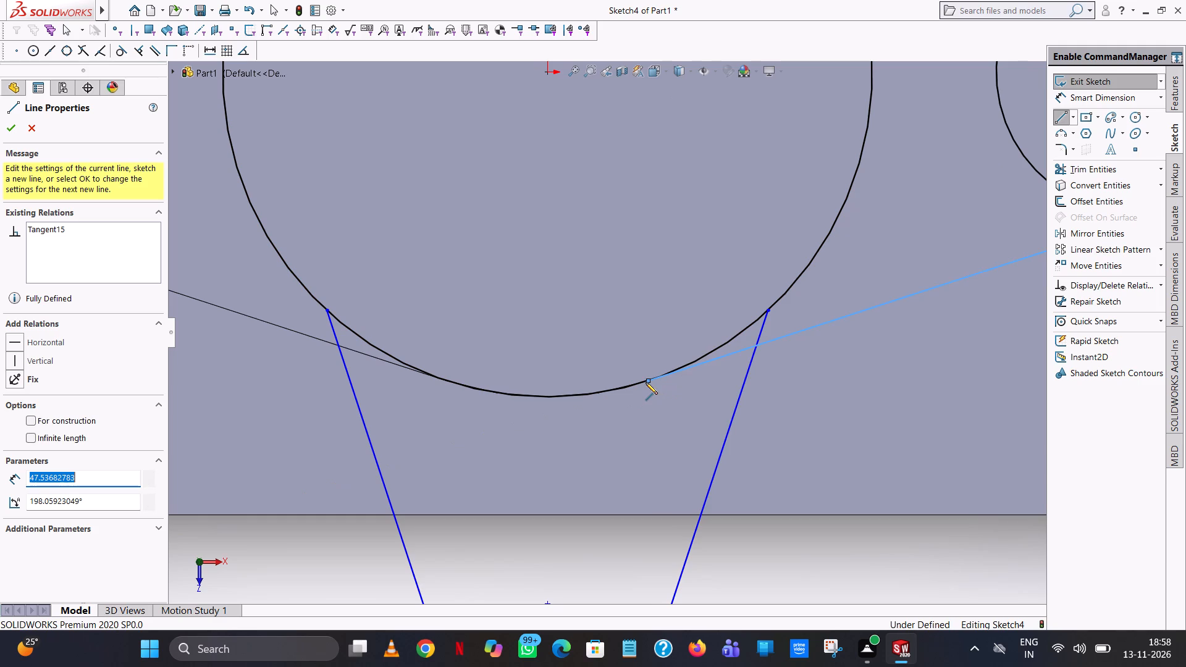
{"action": "right_click", "coordinate": [646, 382]}
{"action": "left_click", "coordinate": [670, 389]}
{"action": "scroll", "coordinate": [673, 388], "scroll_direction": "up", "scroll_amount": 8}
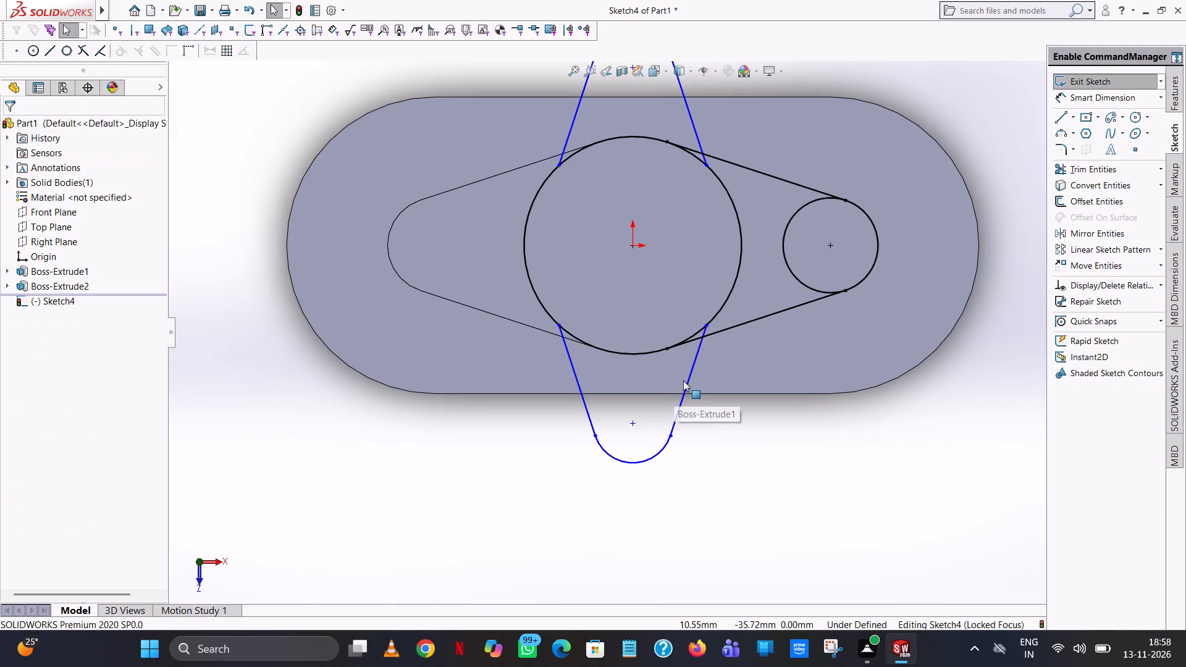
Trim away the central circle's arc on the +X side between the two side lugs.
{"action": "left_click", "coordinate": [1066, 169]}
{"action": "left_click", "coordinate": [739, 231]}
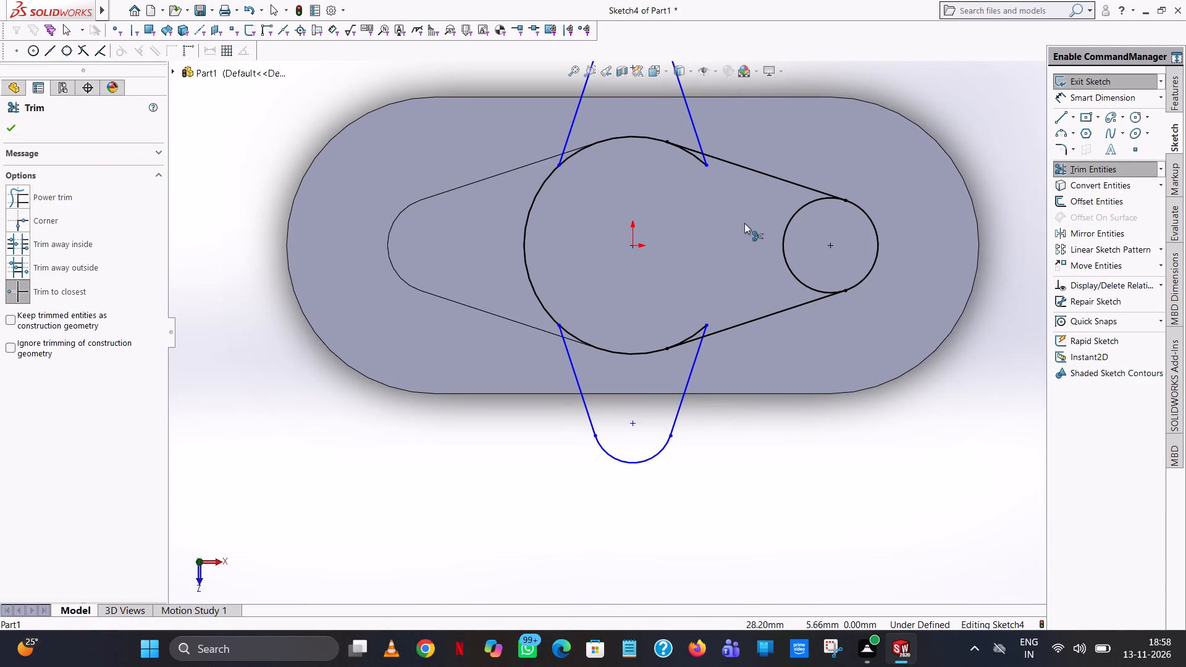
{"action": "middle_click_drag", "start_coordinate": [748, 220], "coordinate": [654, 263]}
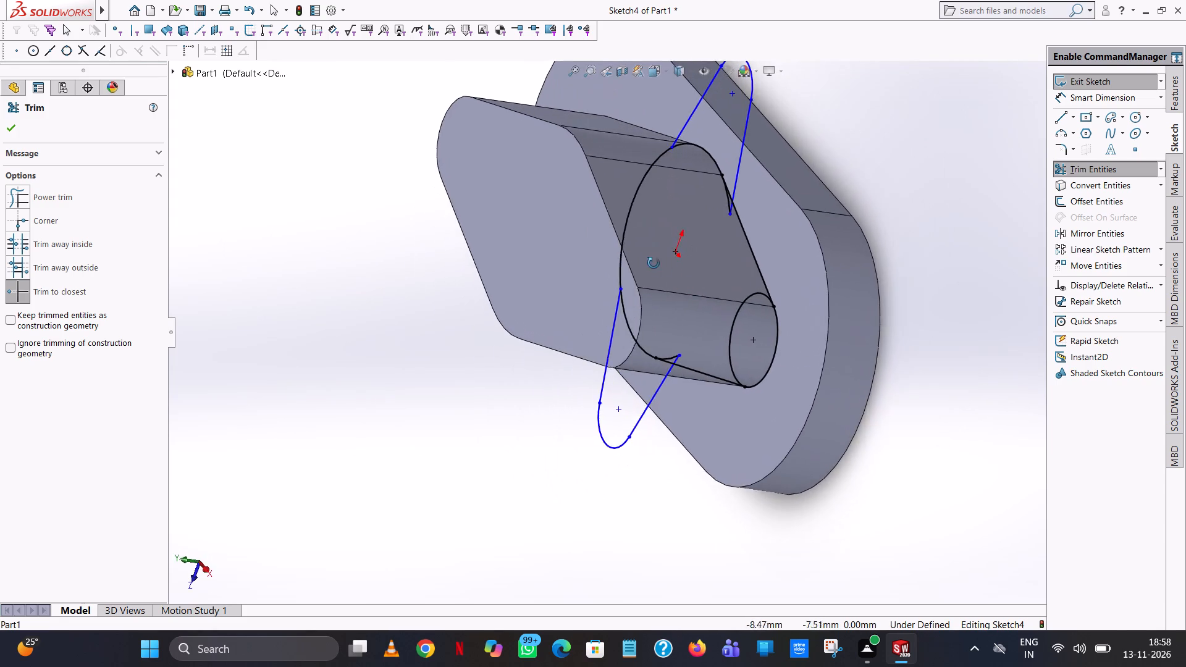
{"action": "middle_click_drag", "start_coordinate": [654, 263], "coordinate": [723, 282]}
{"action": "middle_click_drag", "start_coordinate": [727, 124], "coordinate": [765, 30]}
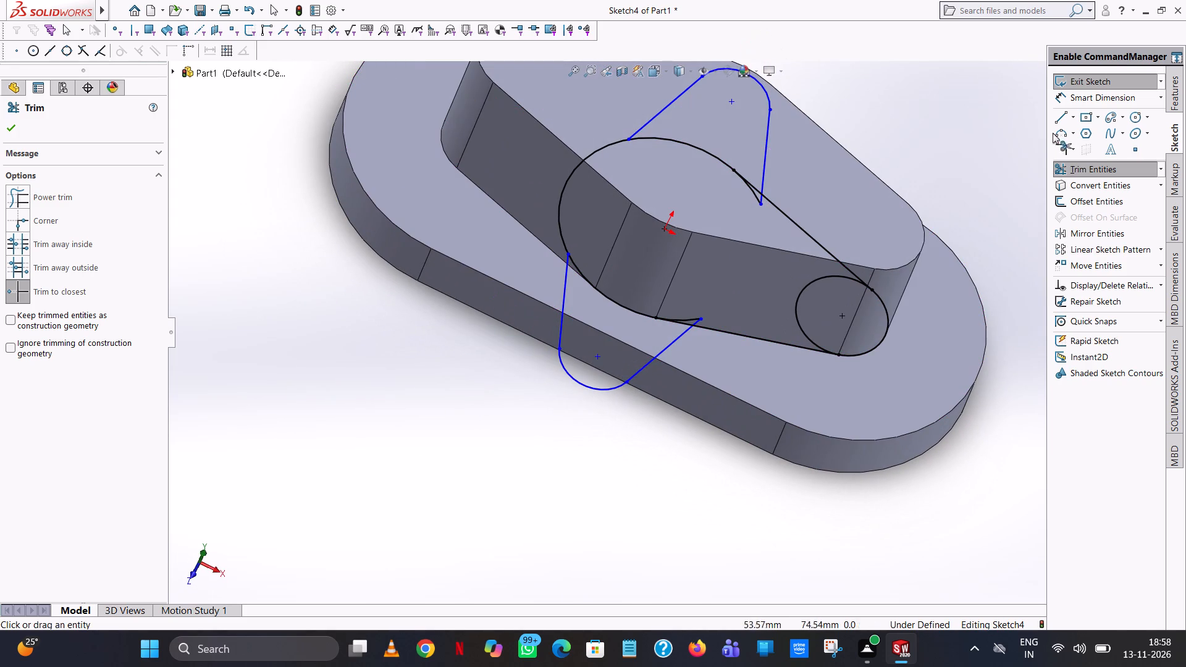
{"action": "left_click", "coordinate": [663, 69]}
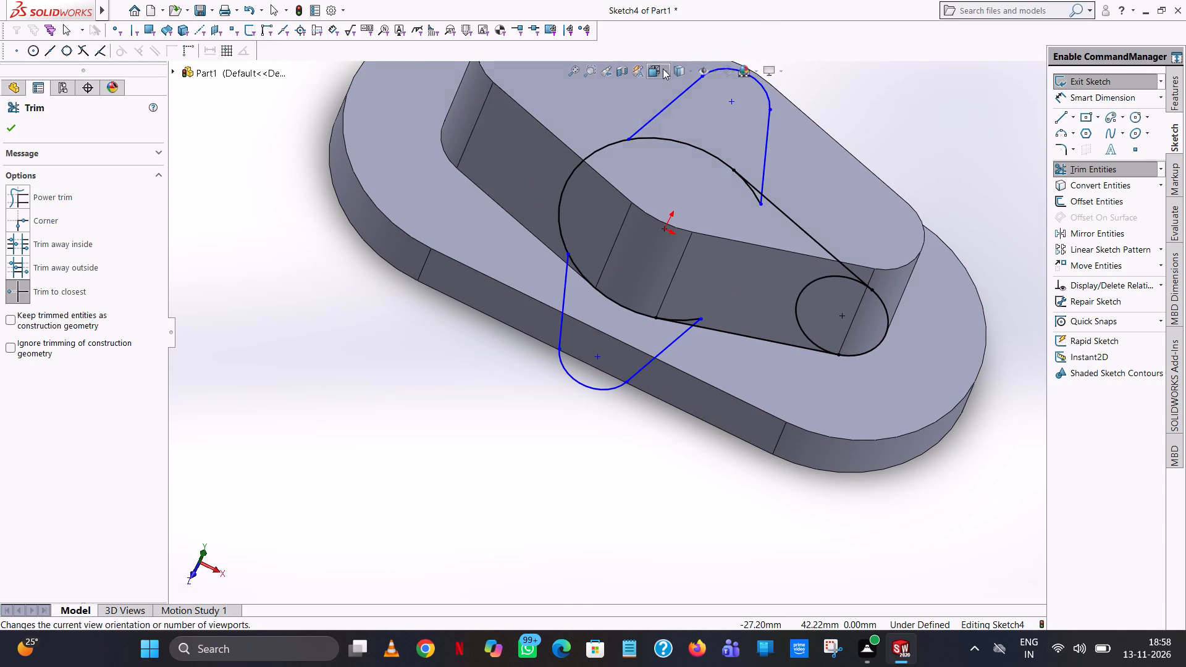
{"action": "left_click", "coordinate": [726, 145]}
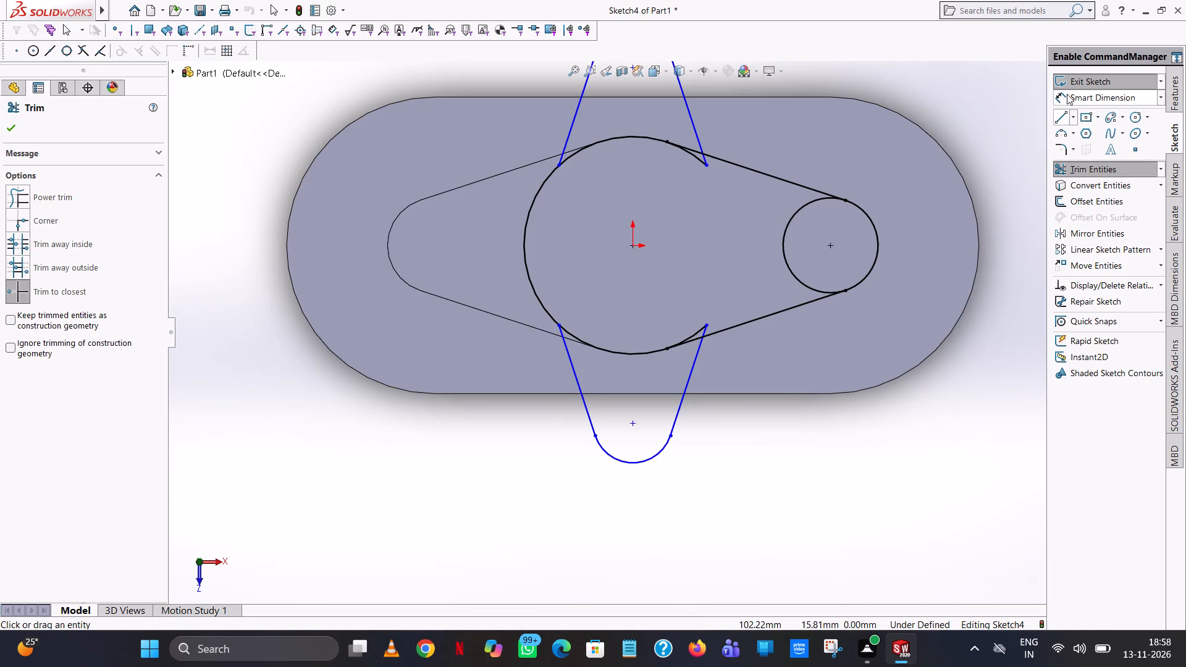
Dimension the end arcs of both side lugs with a 10 mm radius each.
{"action": "left_click", "coordinate": [1110, 101]}
{"action": "scroll", "coordinate": [796, 114], "scroll_direction": "up", "scroll_amount": 4}
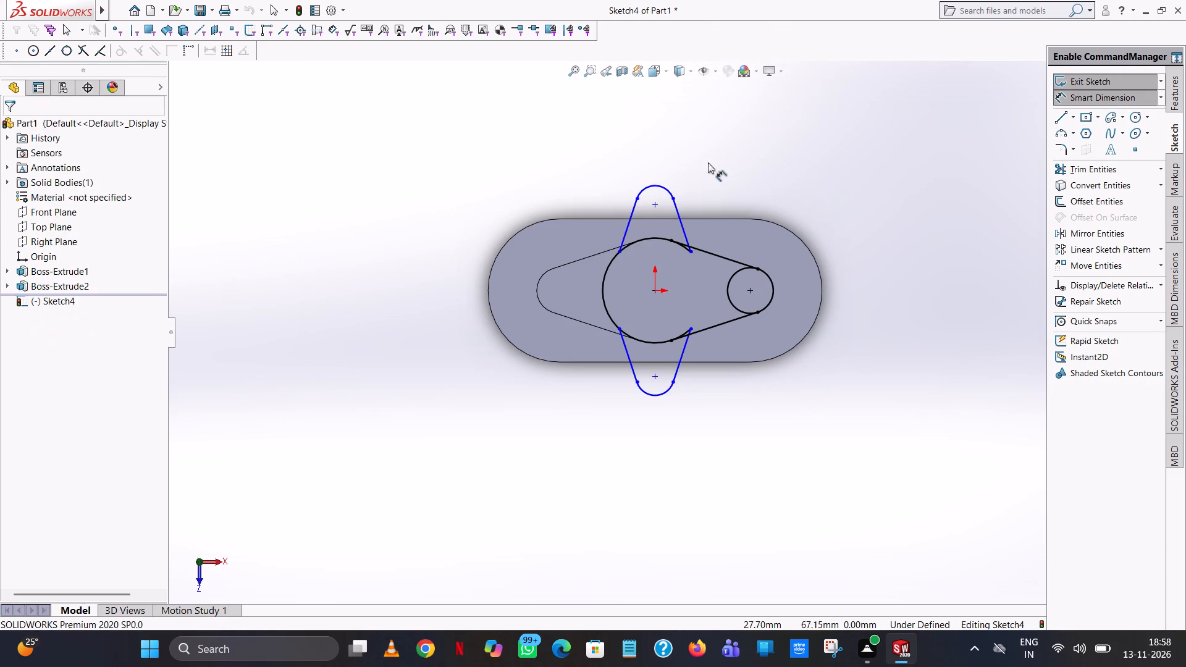
{"action": "left_click", "coordinate": [660, 187]}
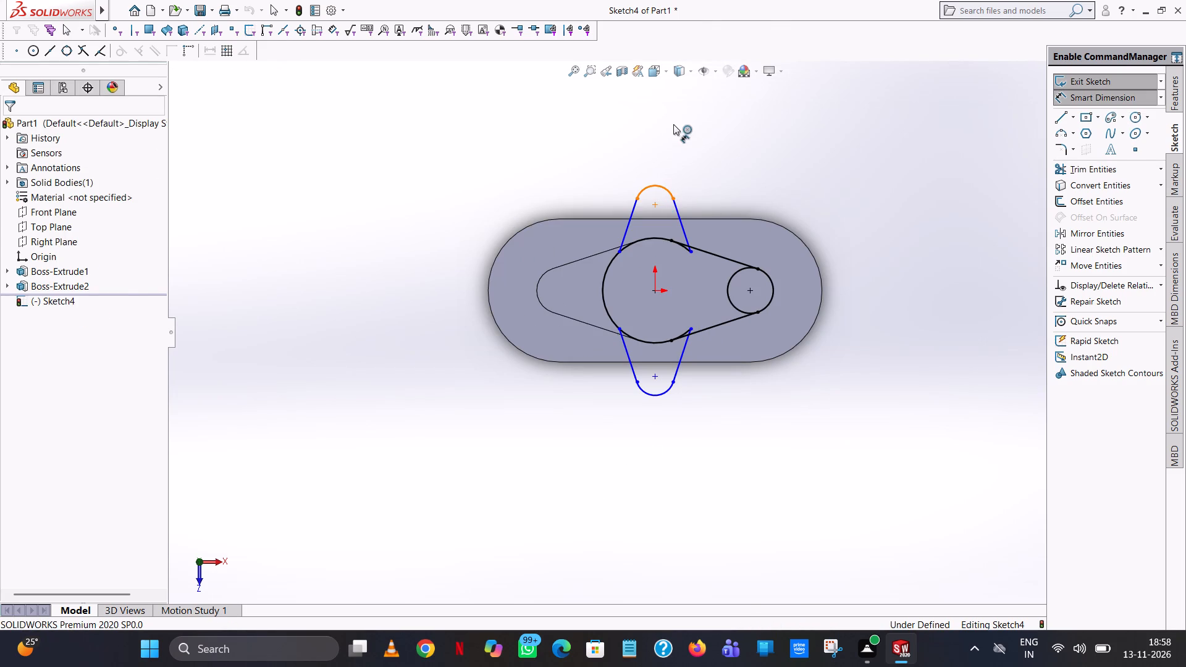
{"action": "left_click", "coordinate": [673, 121]}
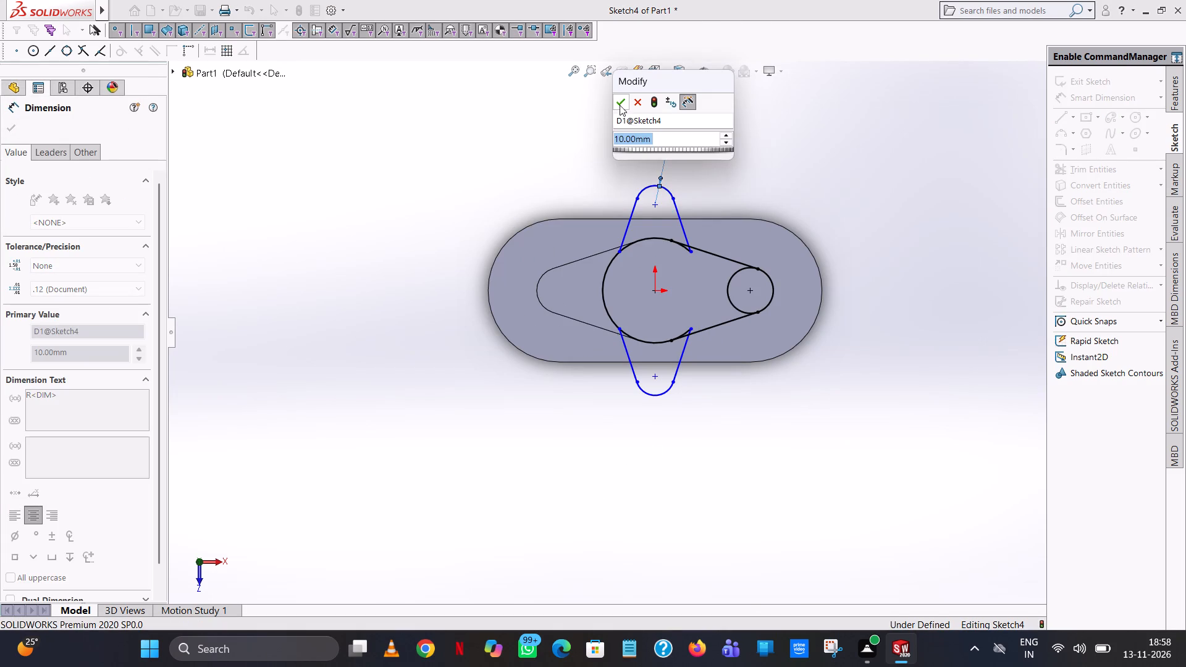
{"action": "left_click", "coordinate": [620, 104]}
{"action": "left_click", "coordinate": [530, 136]}
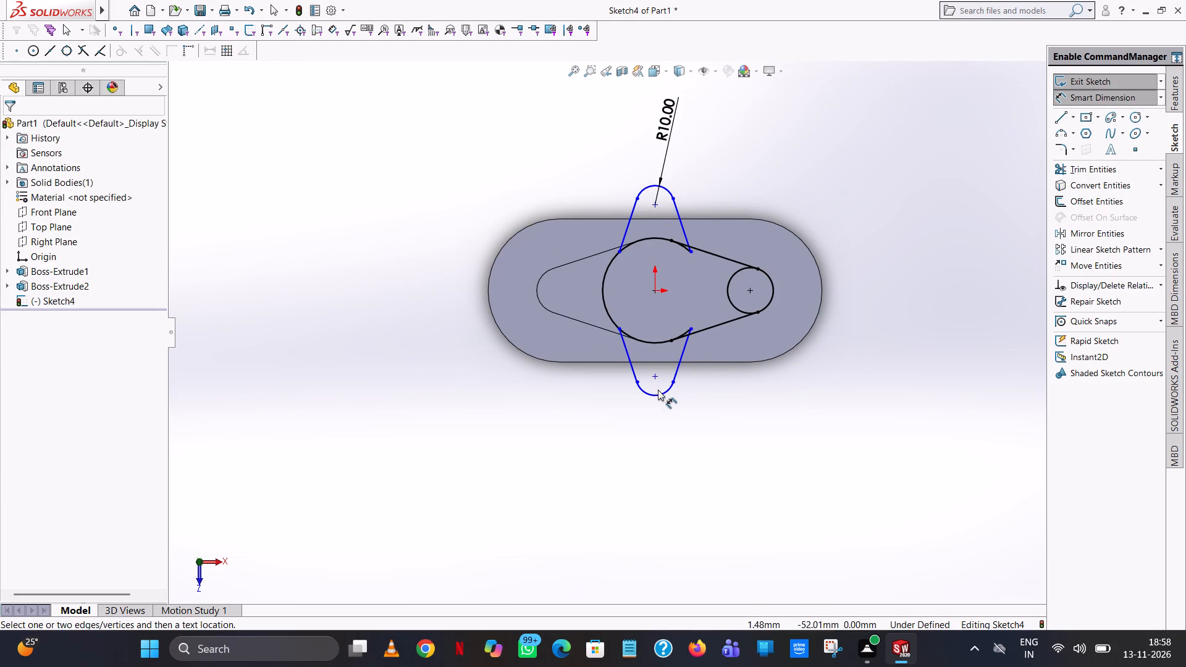
{"action": "left_click", "coordinate": [657, 390]}
{"action": "left_click", "coordinate": [655, 395]}
{"action": "left_click", "coordinate": [619, 448]}
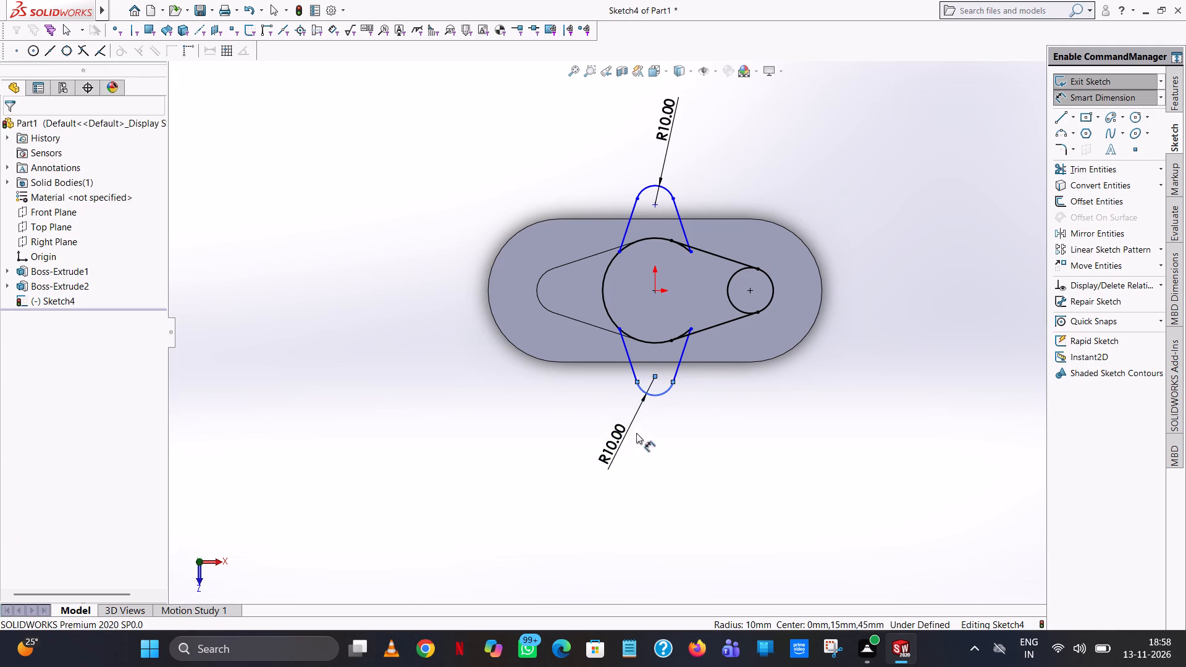
{"action": "left_click", "coordinate": [570, 433]}
{"action": "left_click", "coordinate": [498, 398]}
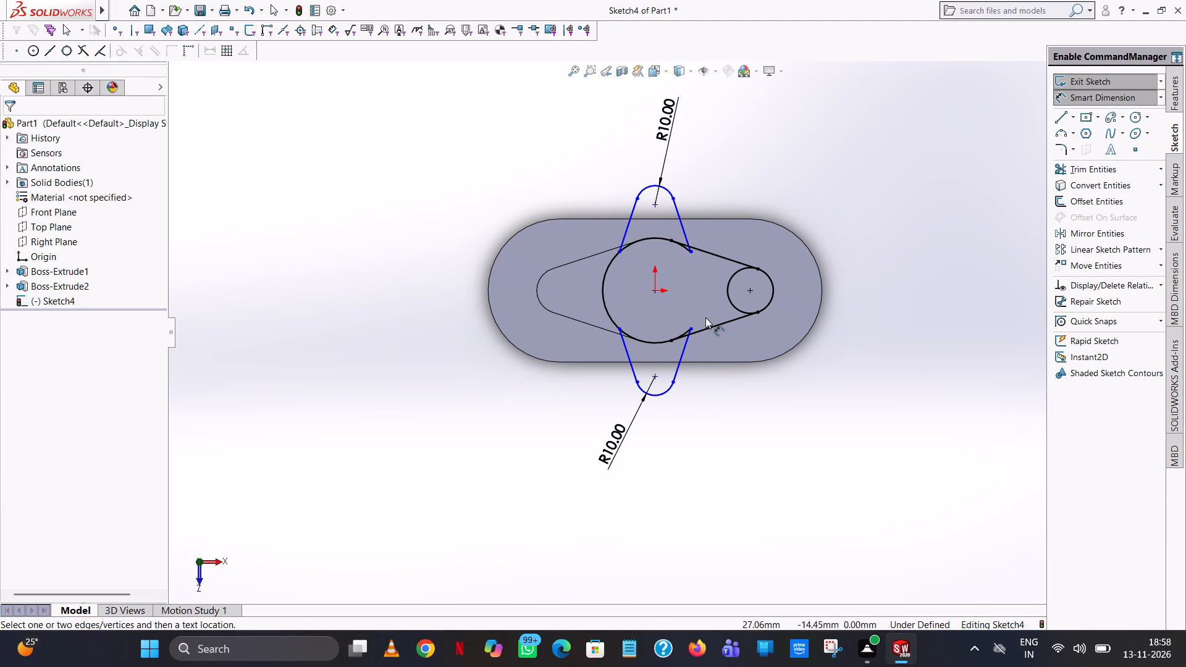
Dimension both side lugs' arc centres at 45 mm from the origin.
{"action": "left_click", "coordinate": [657, 294]}
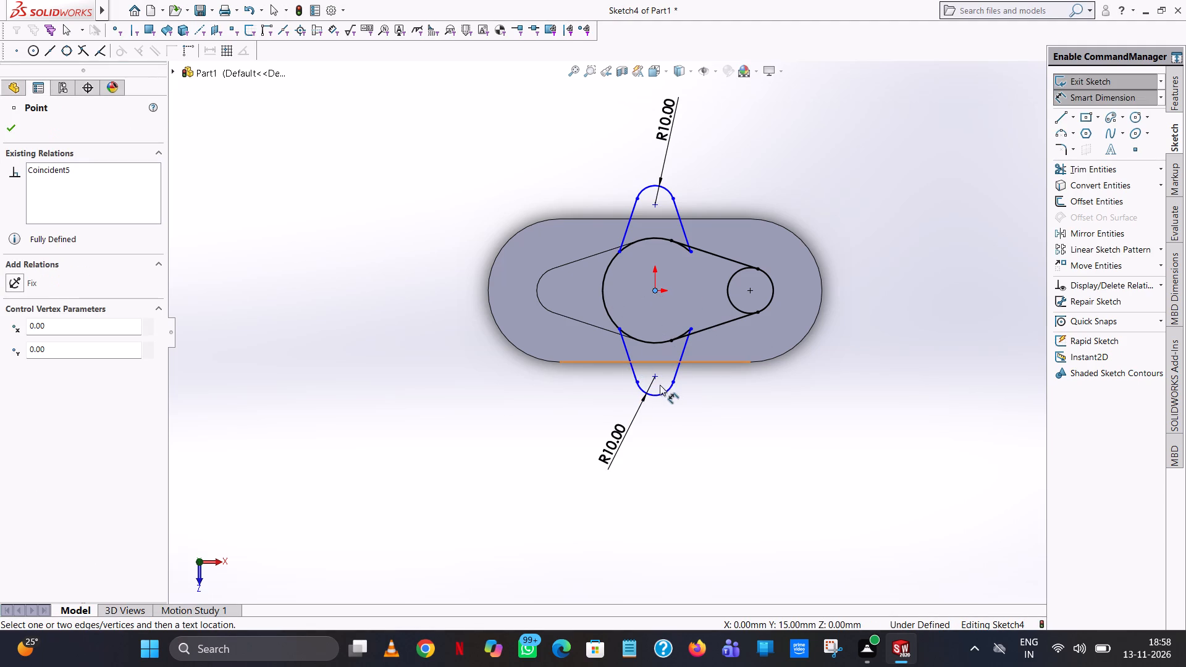
{"action": "left_click", "coordinate": [653, 377]}
{"action": "left_click", "coordinate": [461, 375]}
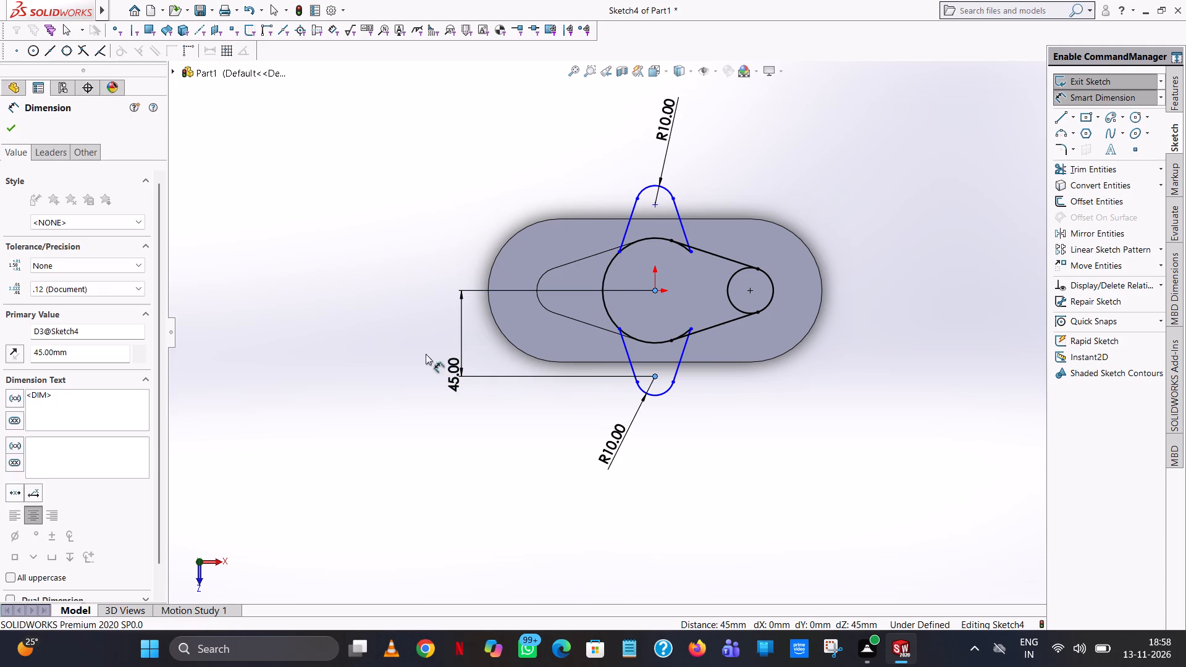
{"action": "left_click", "coordinate": [411, 361]}
{"action": "left_click", "coordinate": [444, 183]}
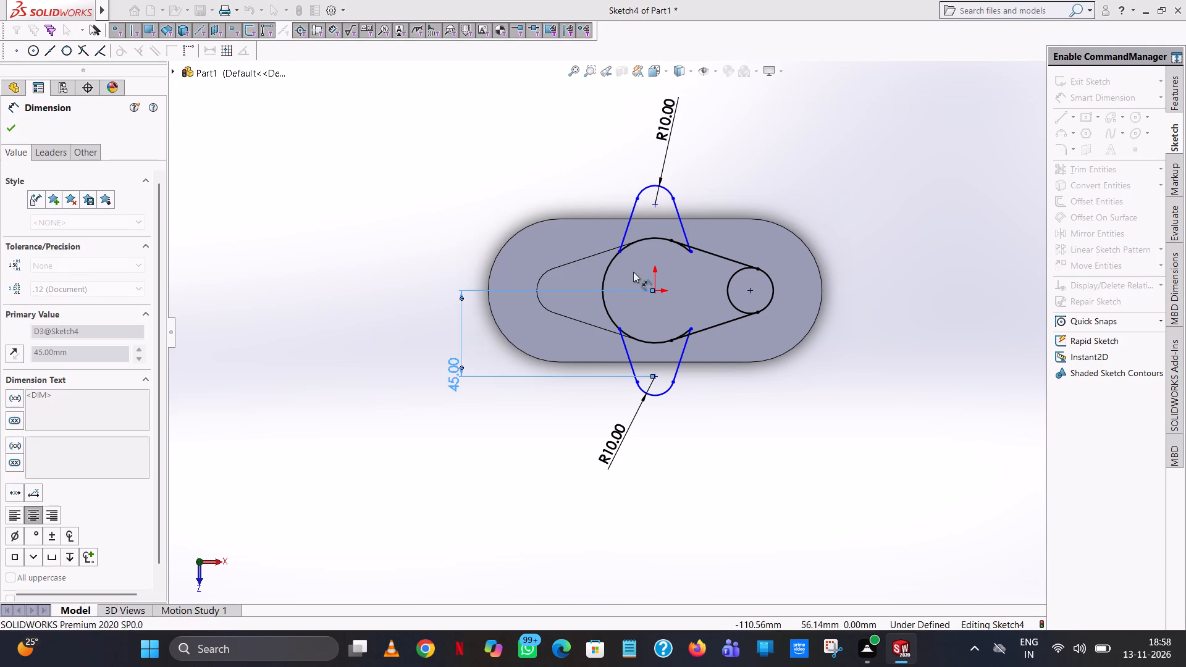
{"action": "left_click", "coordinate": [654, 290]}
{"action": "left_click", "coordinate": [656, 204]}
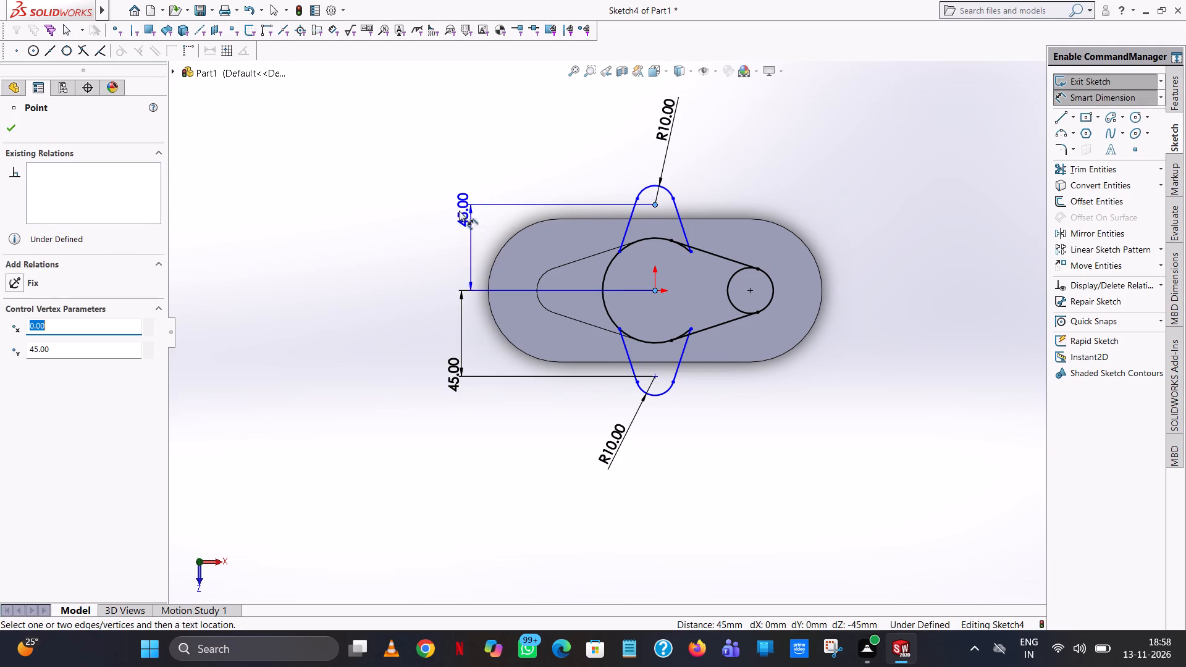
{"action": "left_click", "coordinate": [452, 211]}
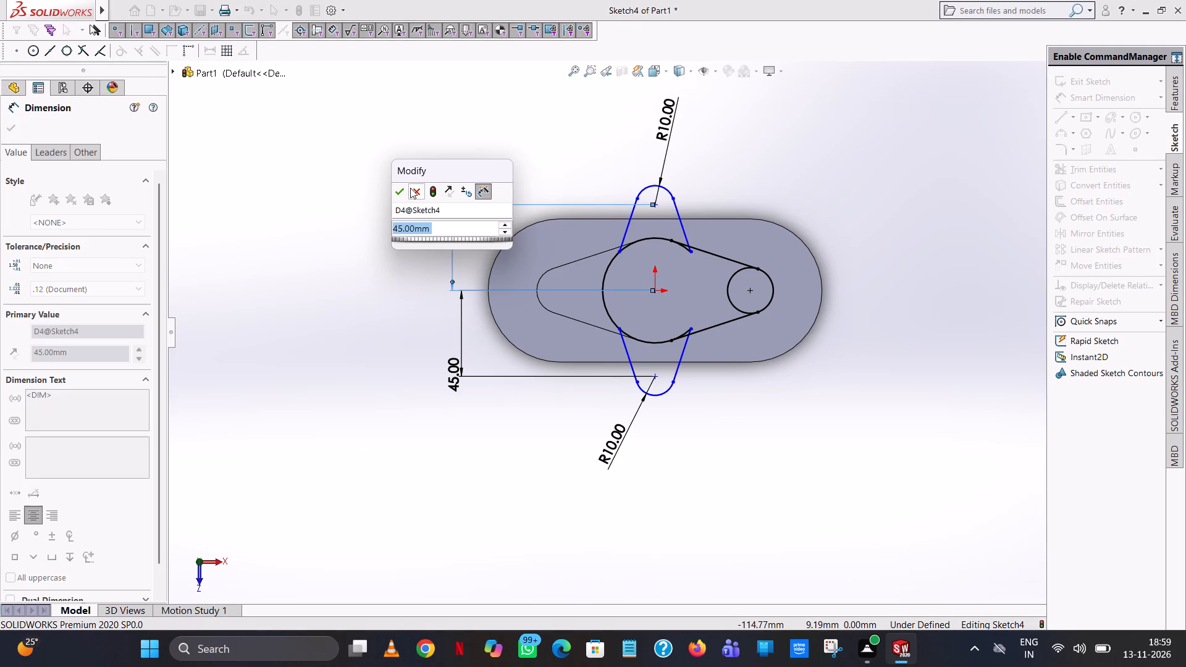
{"action": "left_click", "coordinate": [401, 191]}
{"action": "left_click", "coordinate": [589, 150]}
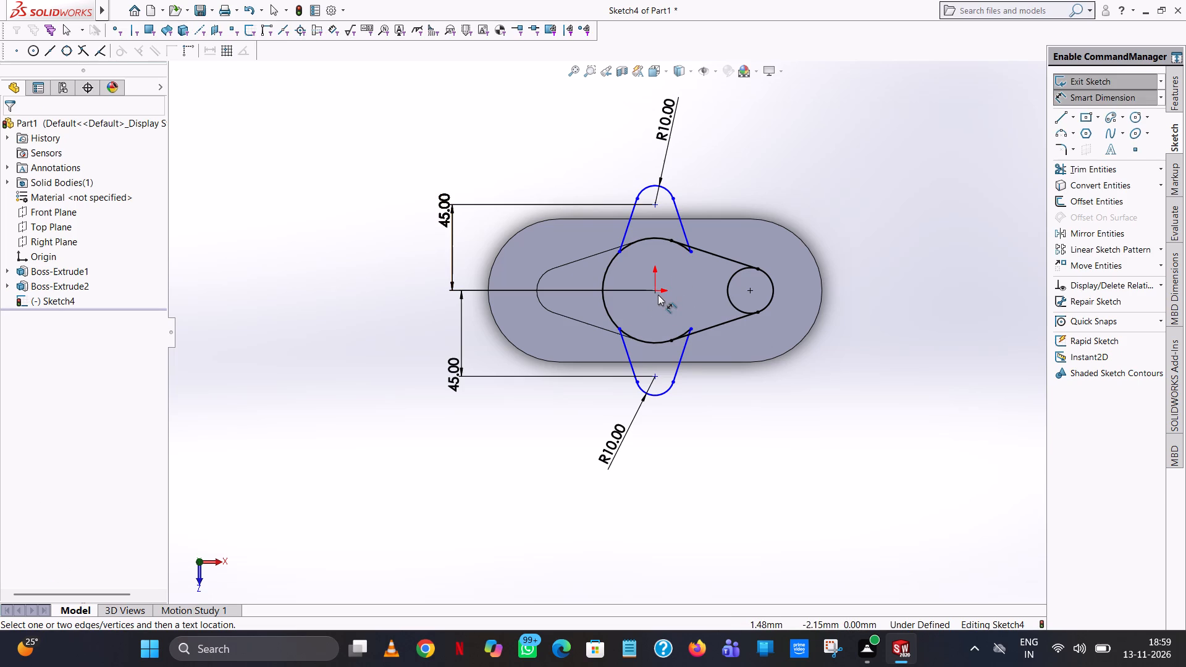
{"action": "key", "text": "Escape"}
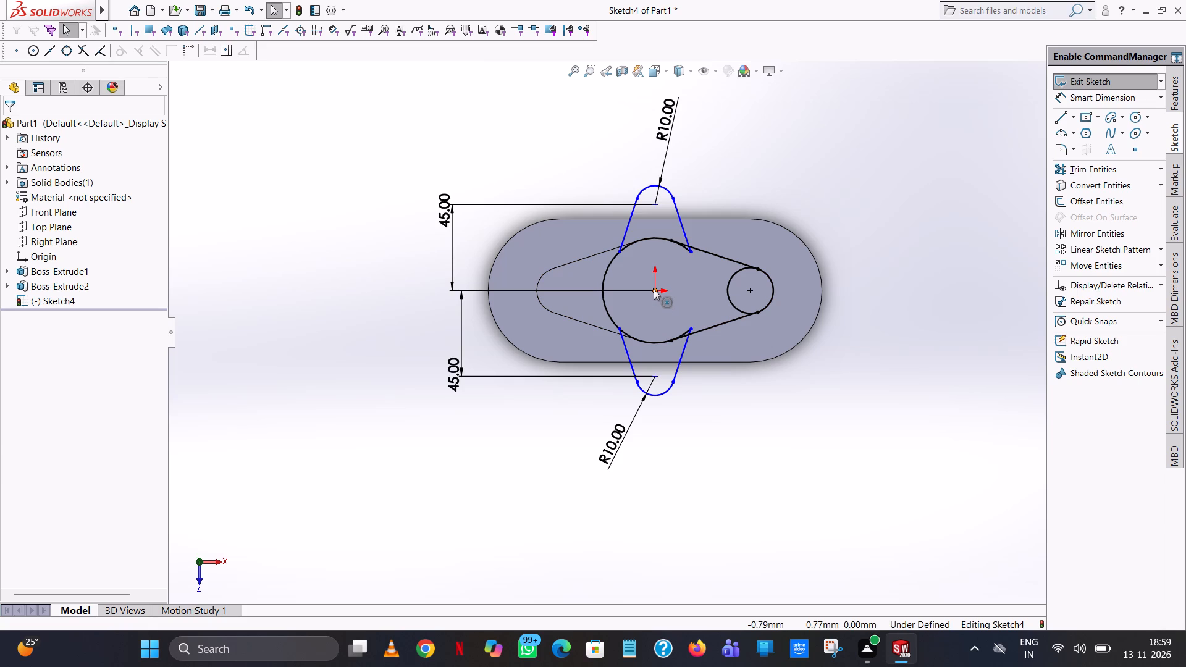
Add vertical relations between the origin and the arc centre of each side lug.
{"action": "left_click", "coordinate": [655, 291], "text": "ctrl"}
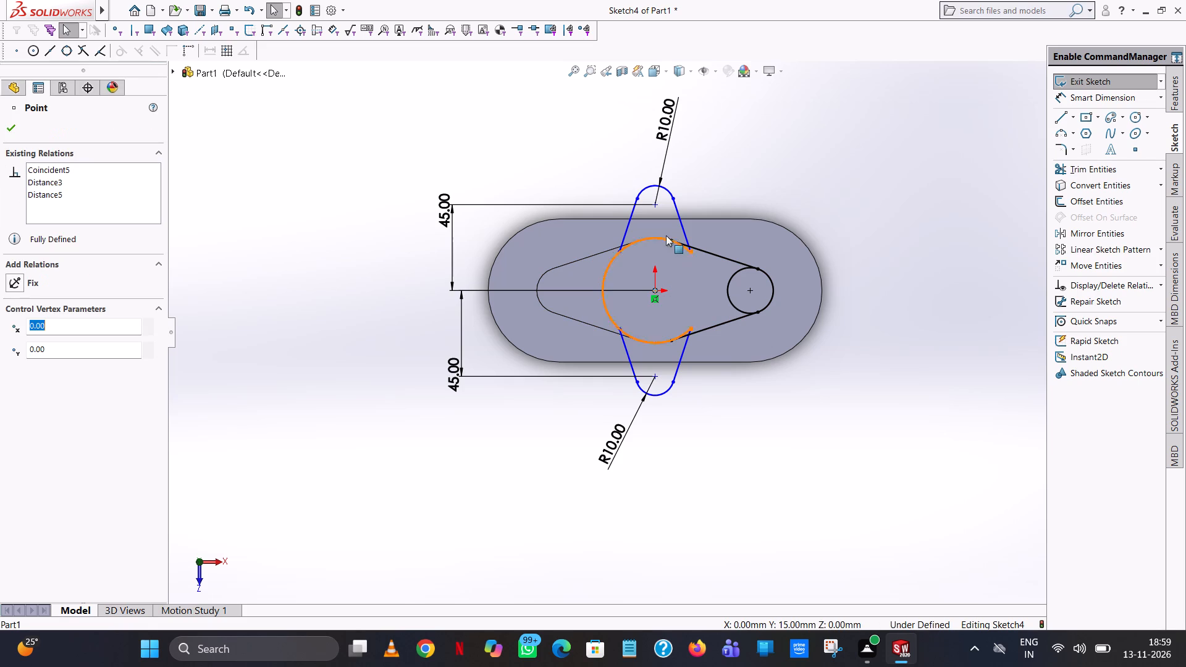
{"action": "left_click", "coordinate": [656, 204], "text": "ctrl"}
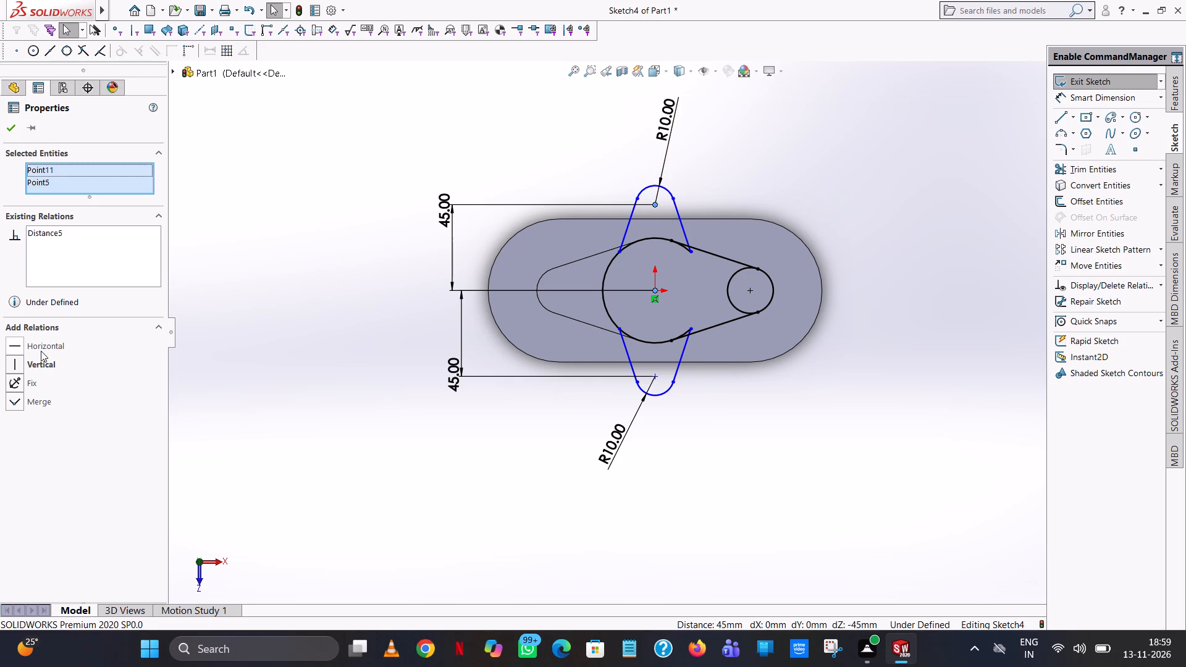
{"action": "left_click", "coordinate": [32, 364]}
{"action": "left_click", "coordinate": [30, 364]}
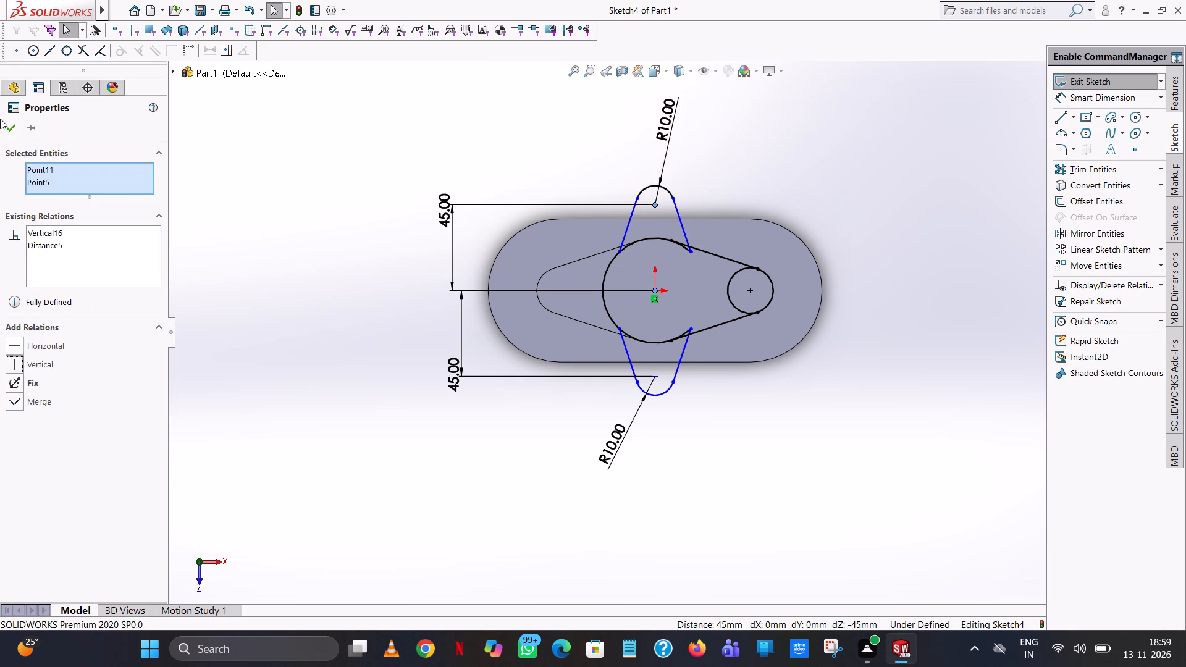
{"action": "left_click", "coordinate": [15, 128]}
{"action": "left_click", "coordinate": [491, 151]}
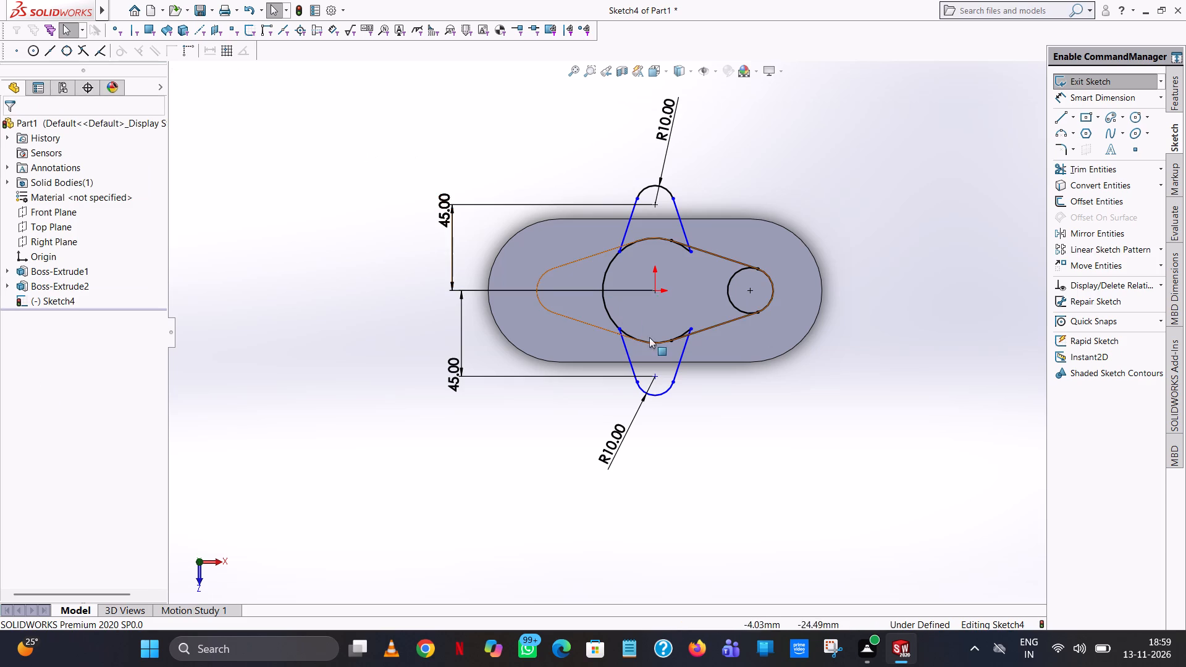
{"action": "left_click", "coordinate": [655, 288], "text": "ctrl"}
{"action": "left_click", "coordinate": [656, 377], "text": "ctrl"}
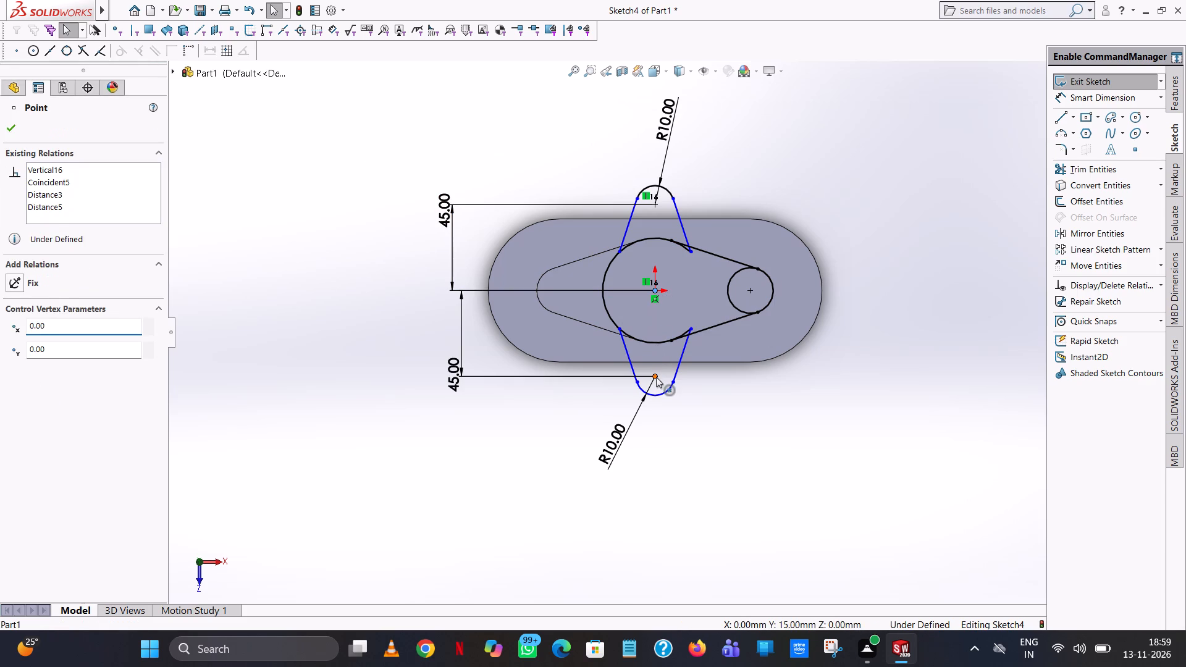
{"action": "left_click", "coordinate": [40, 365], "text": "ctrl"}
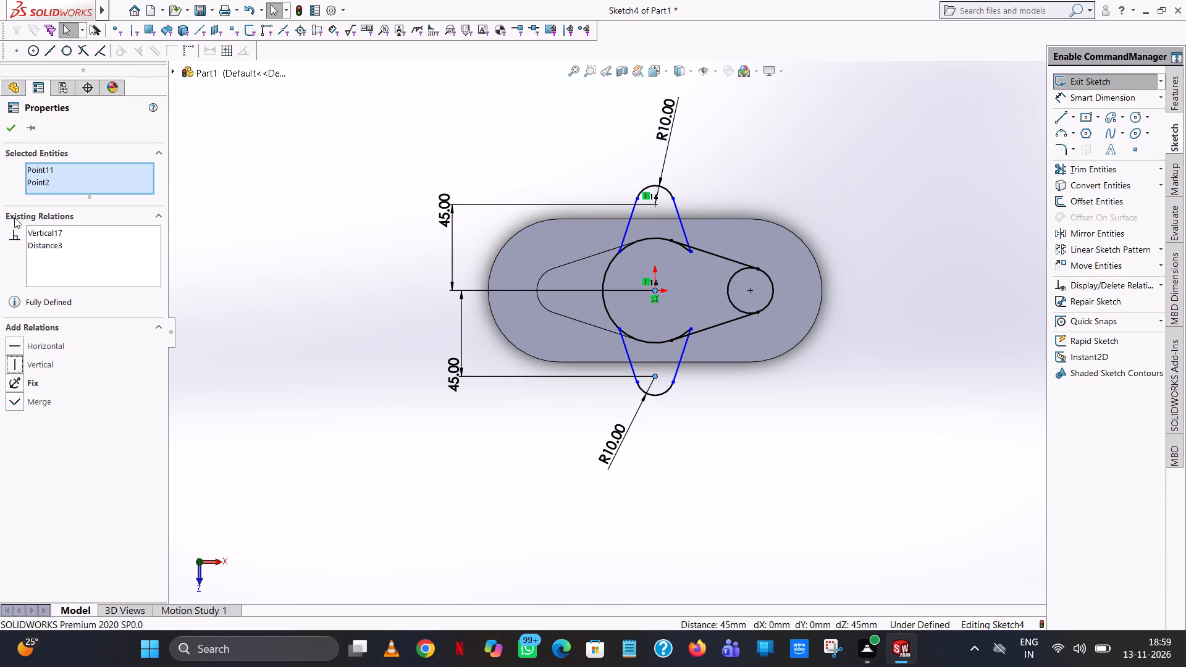
{"action": "left_click", "coordinate": [7, 132]}
{"action": "left_click", "coordinate": [520, 116]}
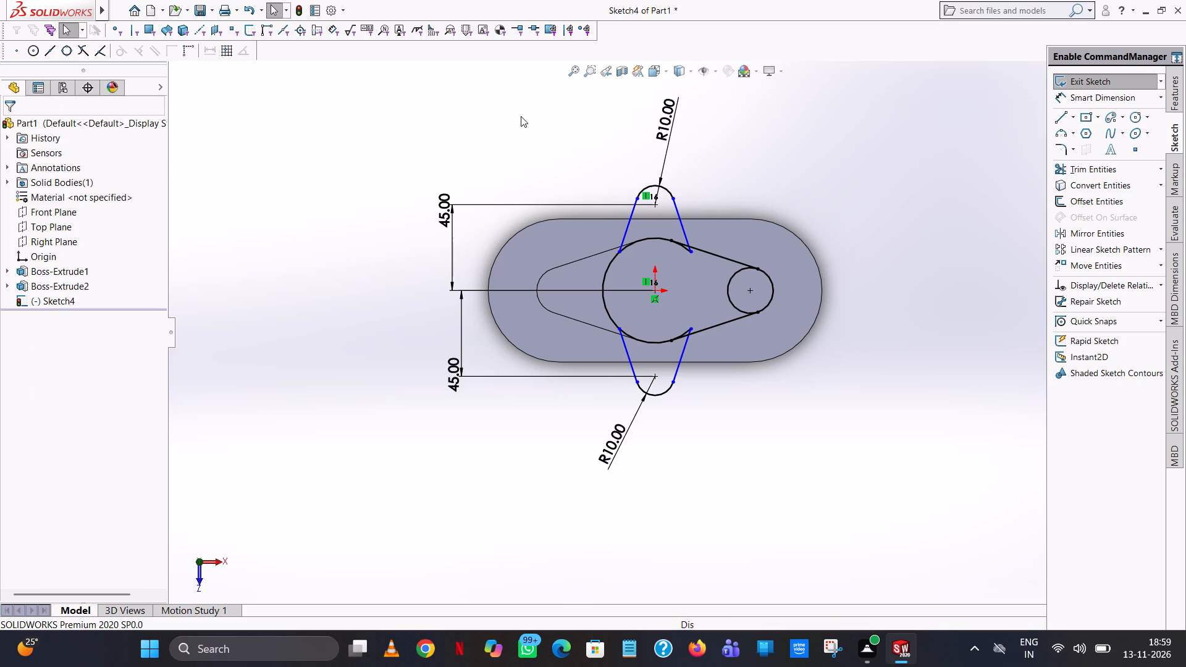
Dimension the Z-direction spans of both slanted edges of the negative-Z lug and the X-direction span of its -X edge.
{"action": "left_click", "coordinate": [1112, 95]}
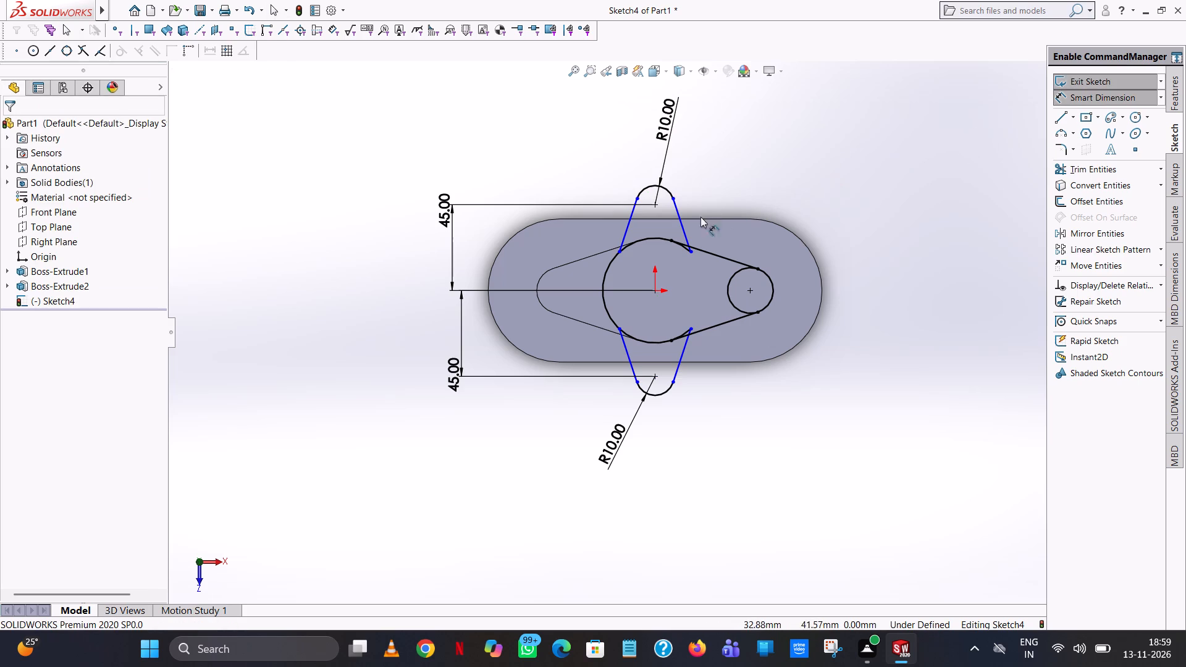
{"action": "left_click", "coordinate": [679, 219]}
{"action": "left_click", "coordinate": [894, 232]}
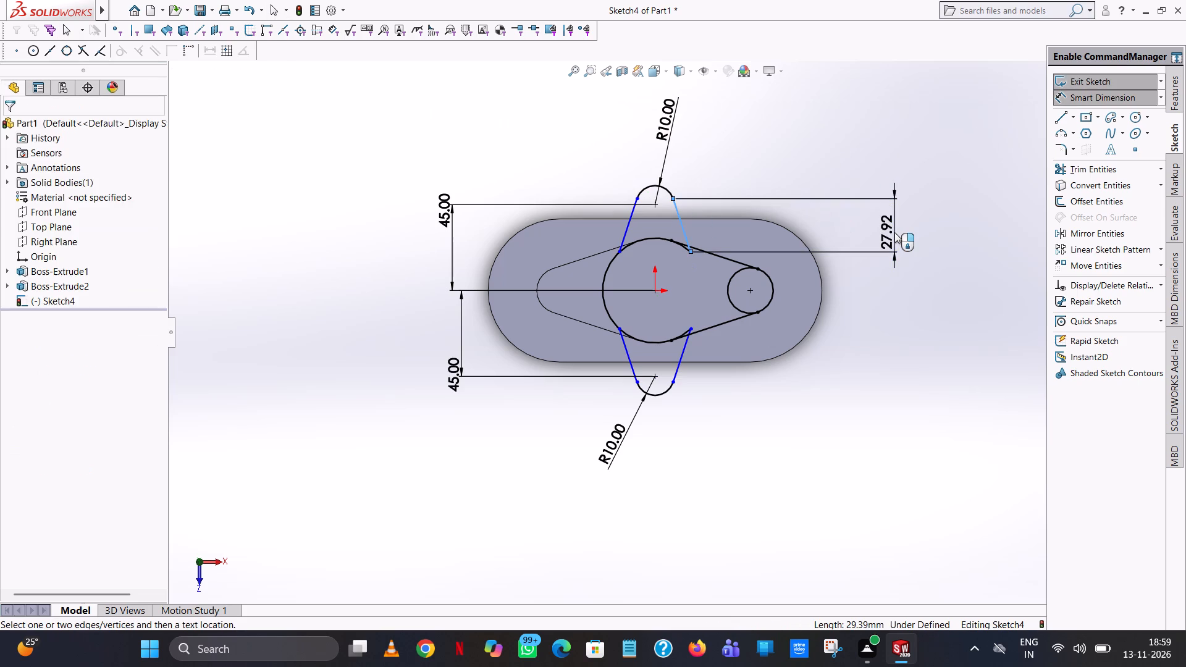
{"action": "left_click", "coordinate": [841, 211]}
{"action": "left_click", "coordinate": [691, 153]}
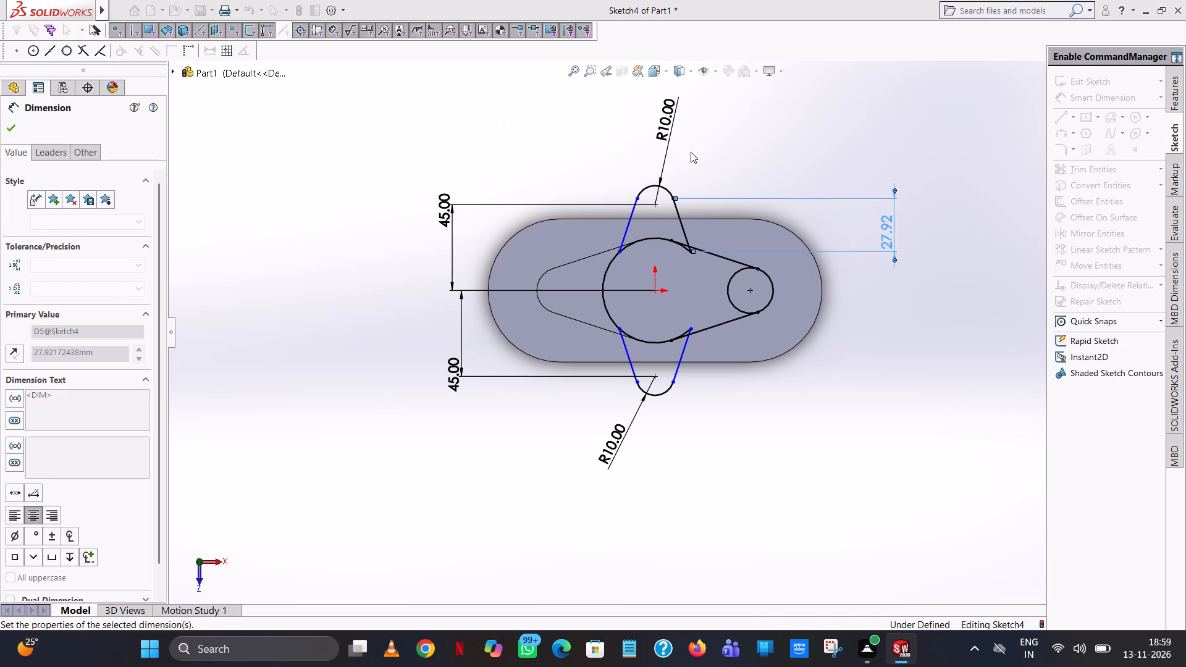
{"action": "left_click", "coordinate": [629, 232]}
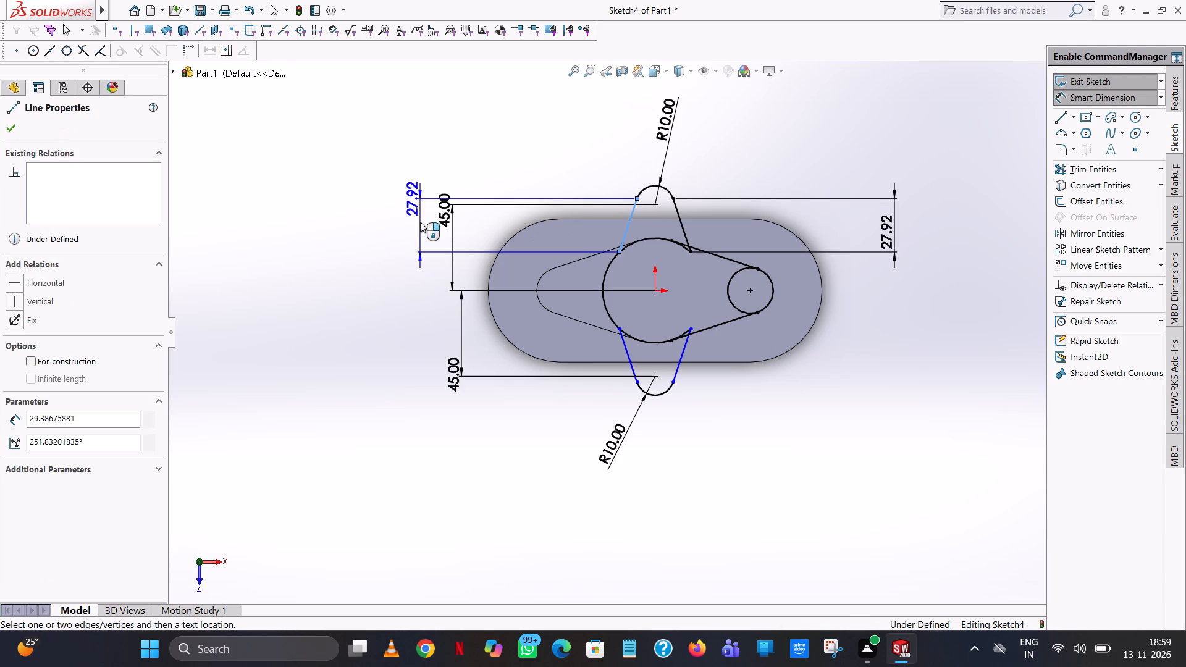
{"action": "left_click", "coordinate": [420, 222]}
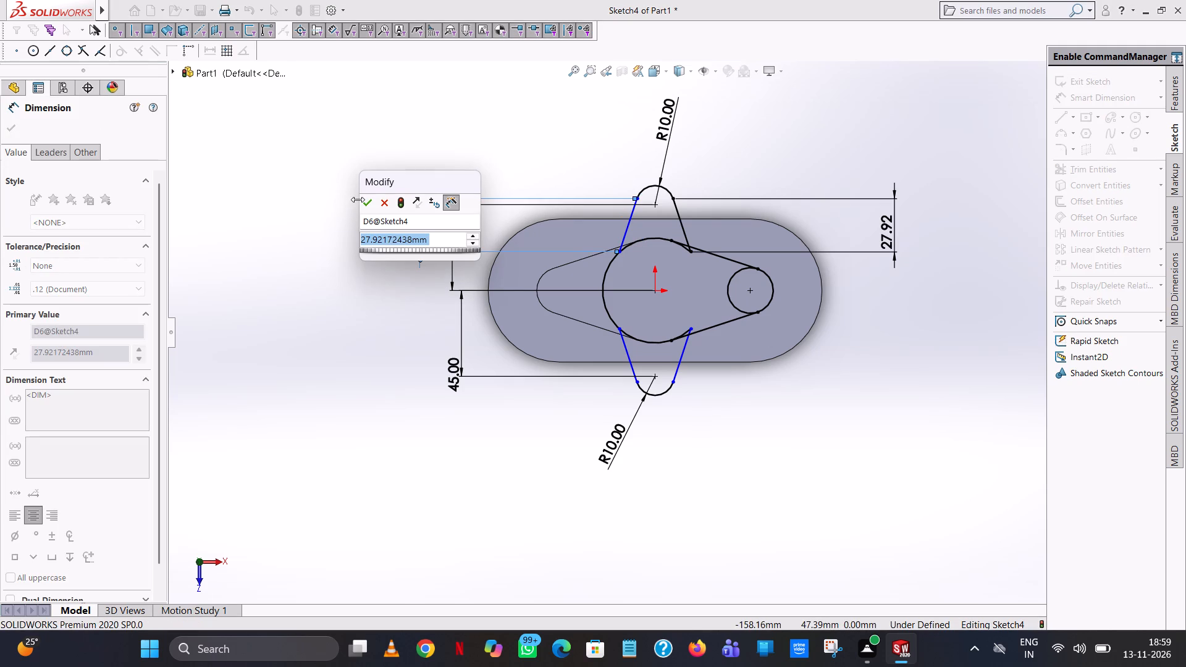
{"action": "left_click", "coordinate": [365, 209]}
{"action": "left_click", "coordinate": [450, 140]}
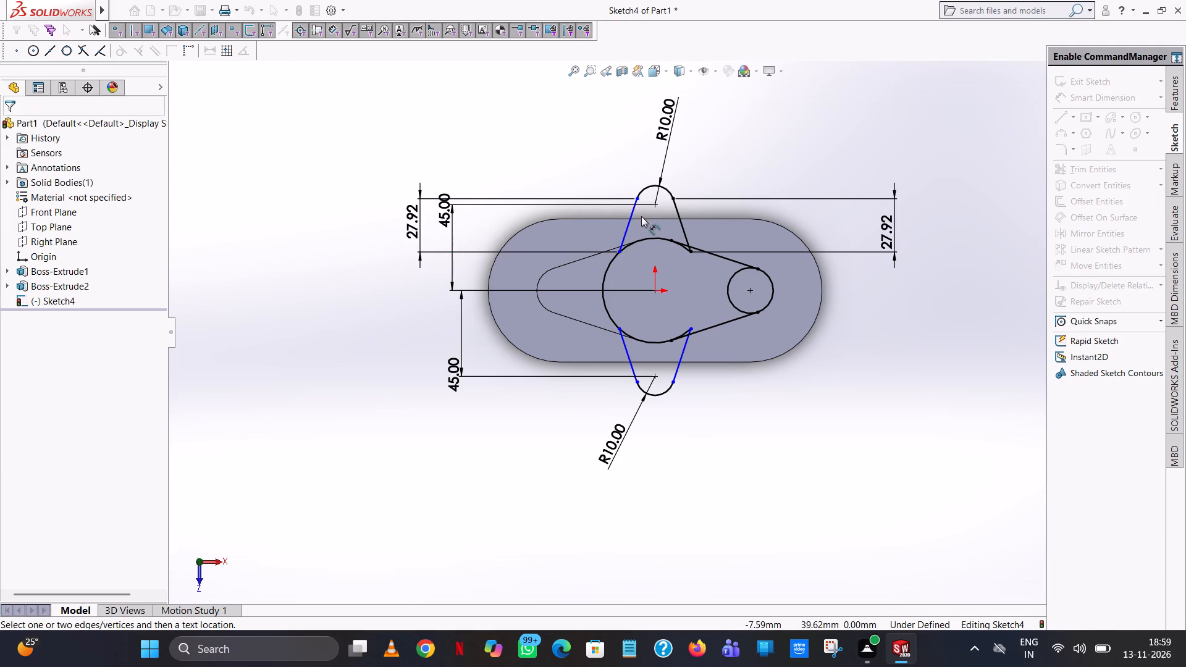
{"action": "left_click", "coordinate": [625, 235]}
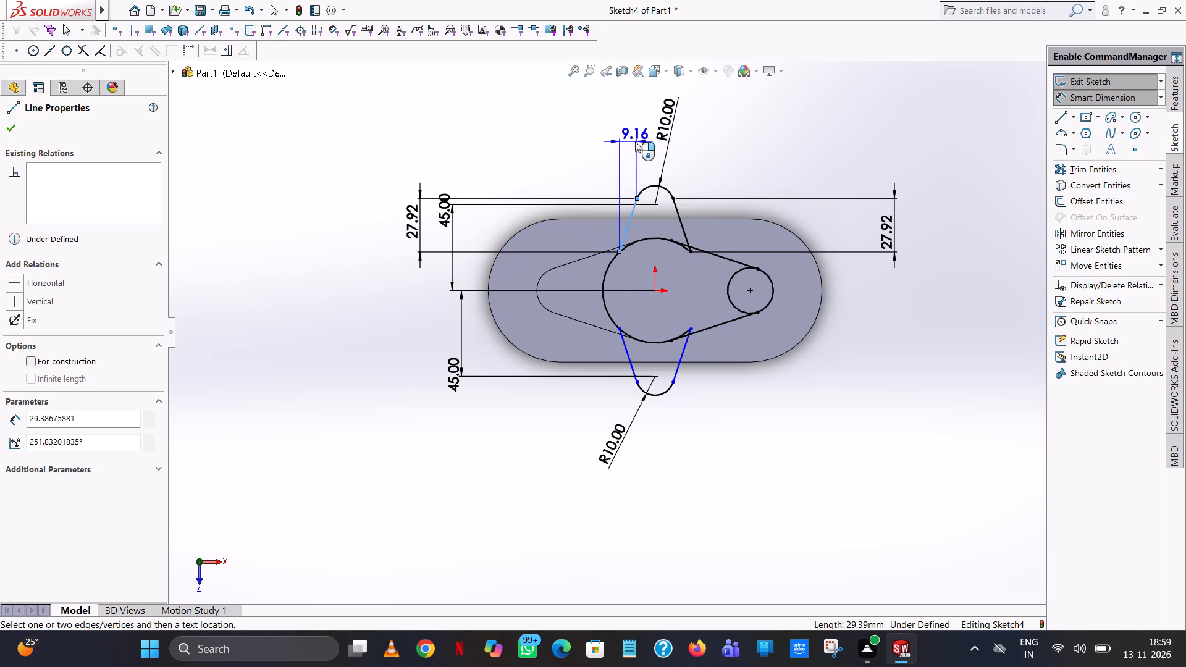
{"action": "left_click", "coordinate": [633, 141]}
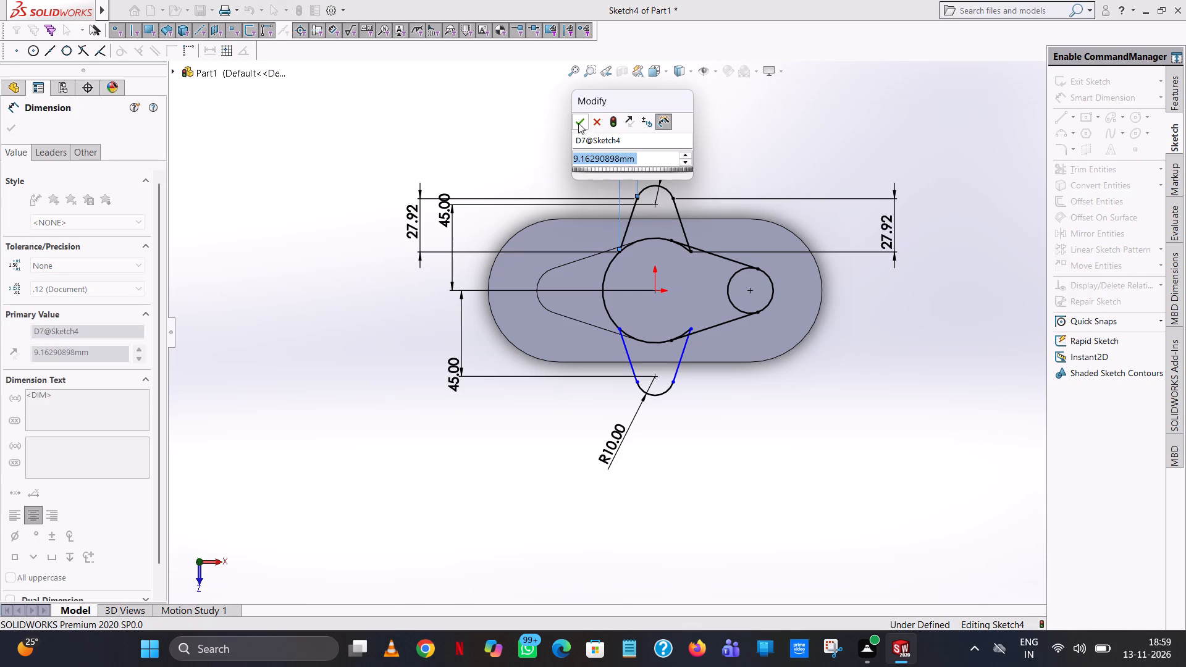
{"action": "left_click", "coordinate": [576, 121]}
{"action": "left_click", "coordinate": [444, 132]}
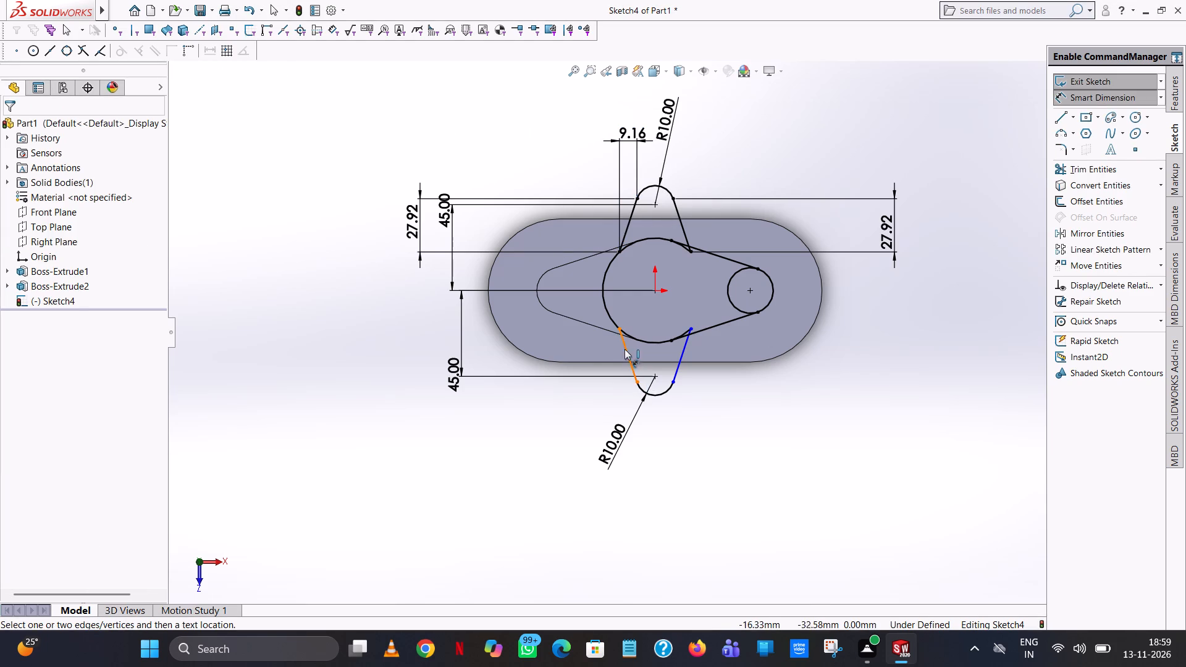
Dimension the X-direction and Z-direction spans of the positive-Z lug's slanted edge on the -X side.
{"action": "left_click", "coordinate": [625, 346]}
{"action": "left_click", "coordinate": [626, 453]}
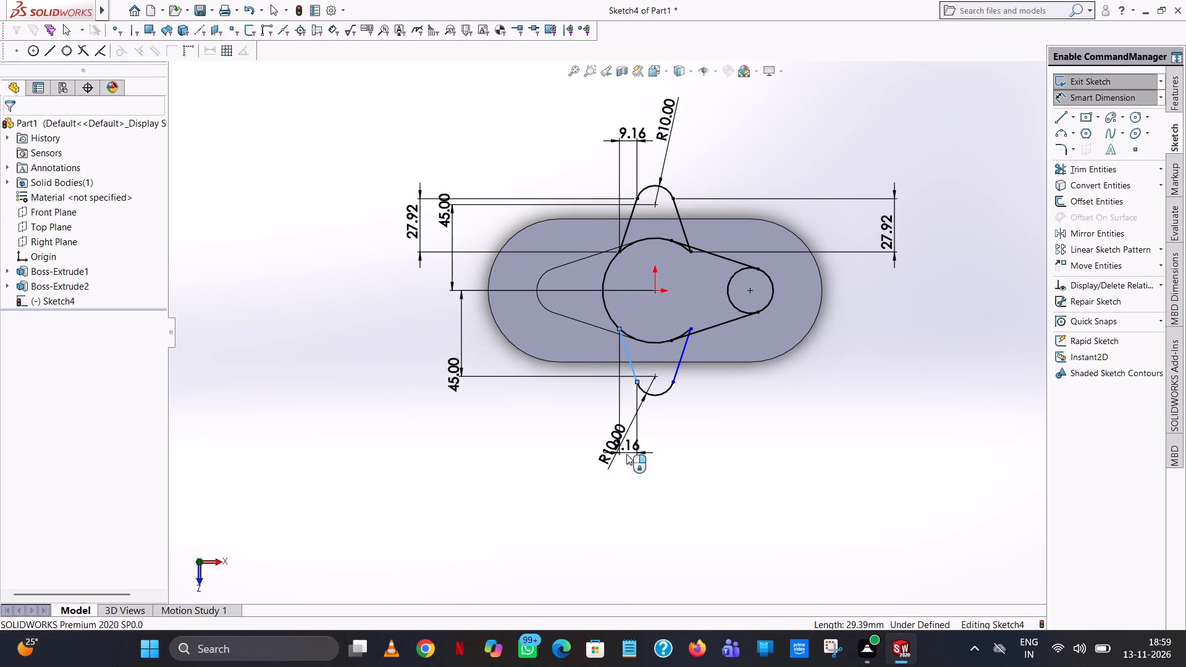
{"action": "left_click", "coordinate": [573, 435]}
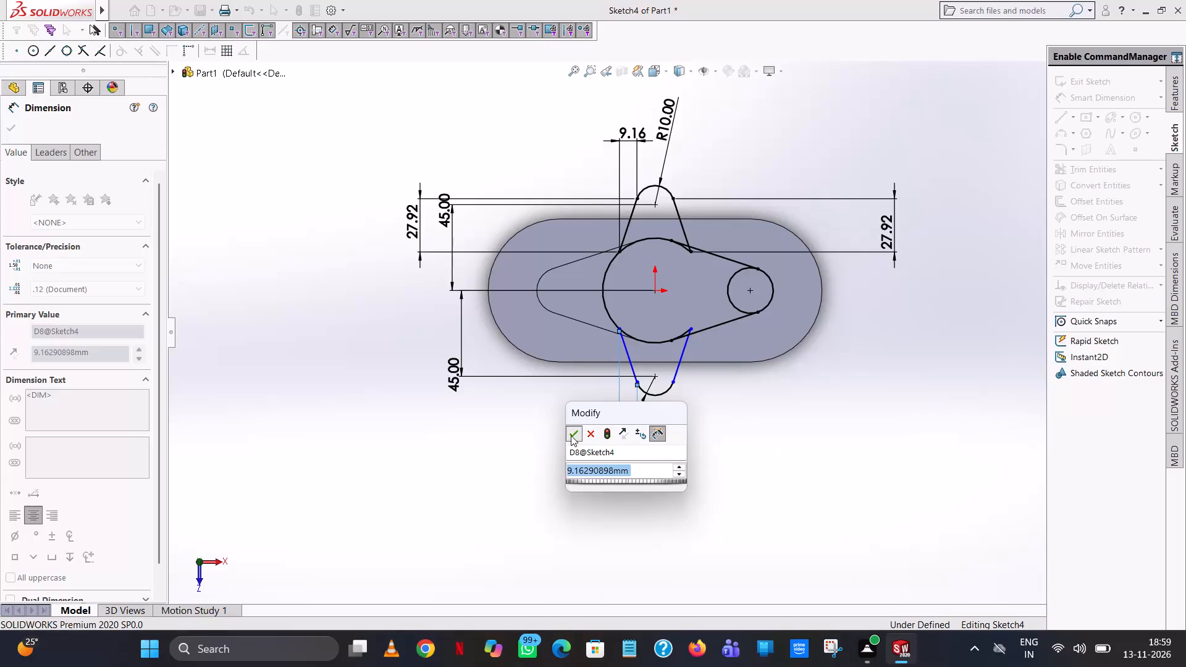
{"action": "left_click", "coordinate": [537, 434]}
{"action": "left_click", "coordinate": [627, 358]}
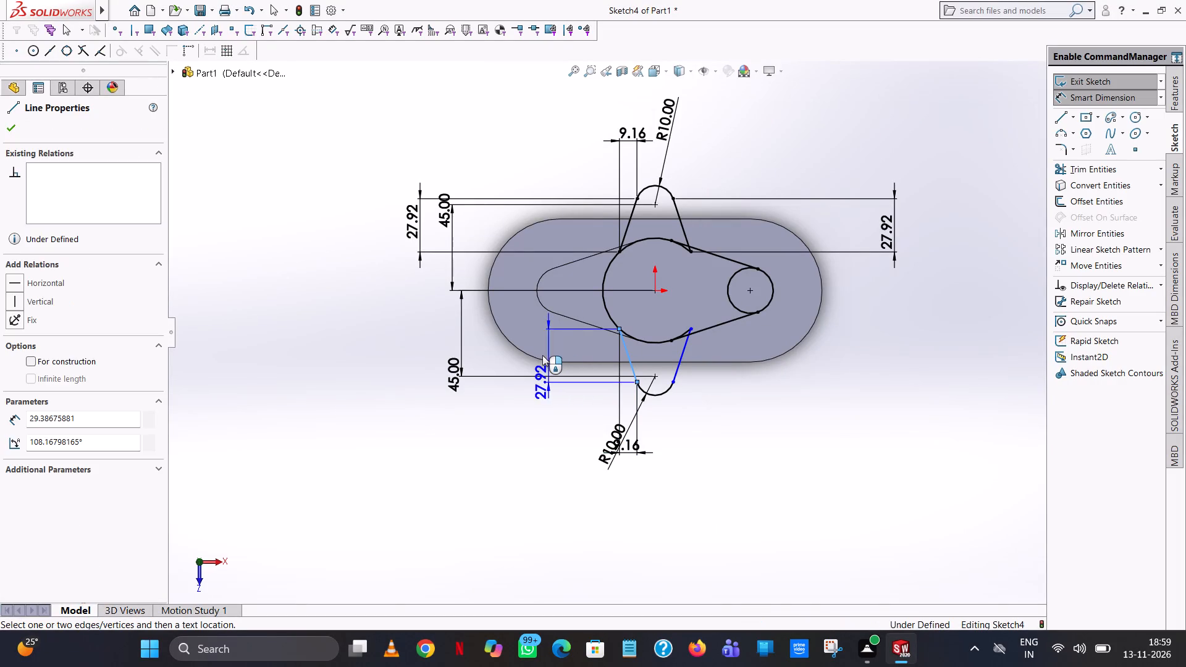
{"action": "left_click", "coordinate": [539, 355]}
{"action": "left_click", "coordinate": [491, 335]}
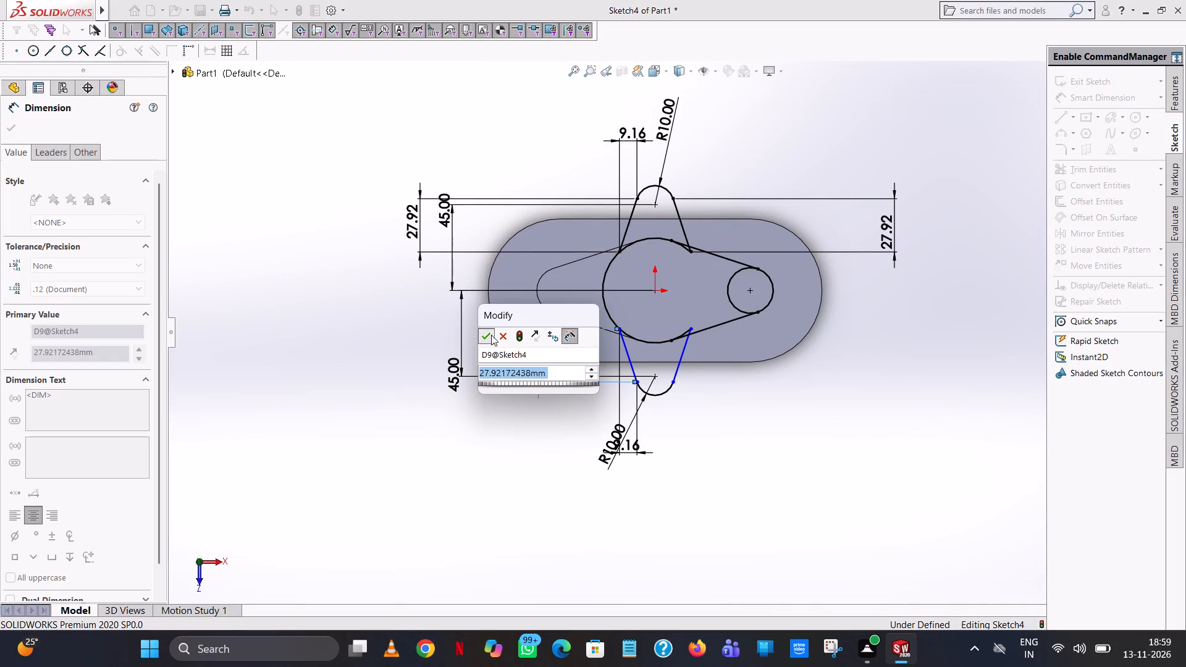
{"action": "left_click_drag", "start_coordinate": [518, 158], "coordinate": [524, 157]}
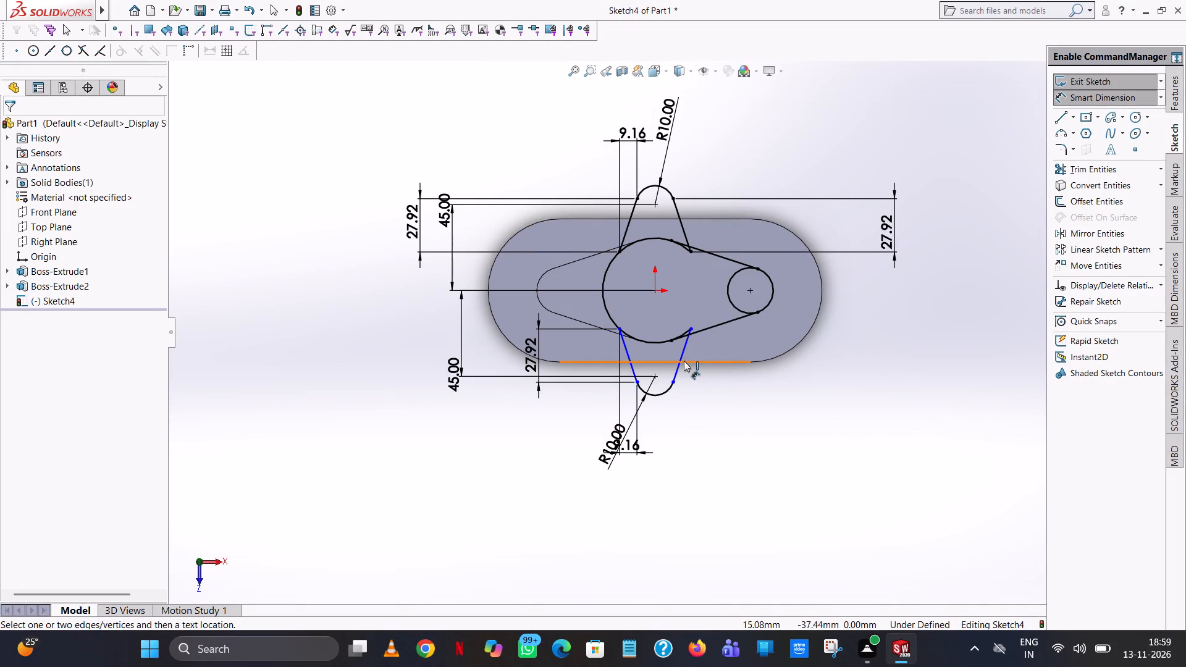
Dimension the Z-direction and X-direction spans of the positive-Z lug's slanted edge on the +X side.
{"action": "left_click", "coordinate": [684, 360]}
{"action": "left_click", "coordinate": [719, 371]}
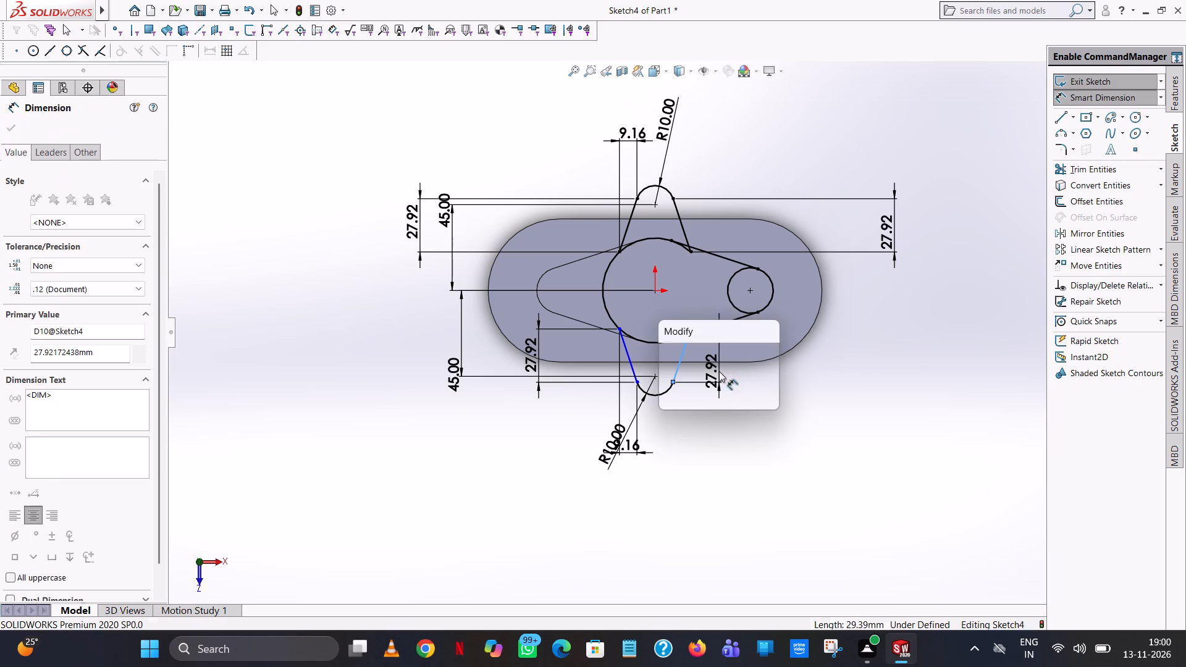
{"action": "left_click", "coordinate": [664, 350]}
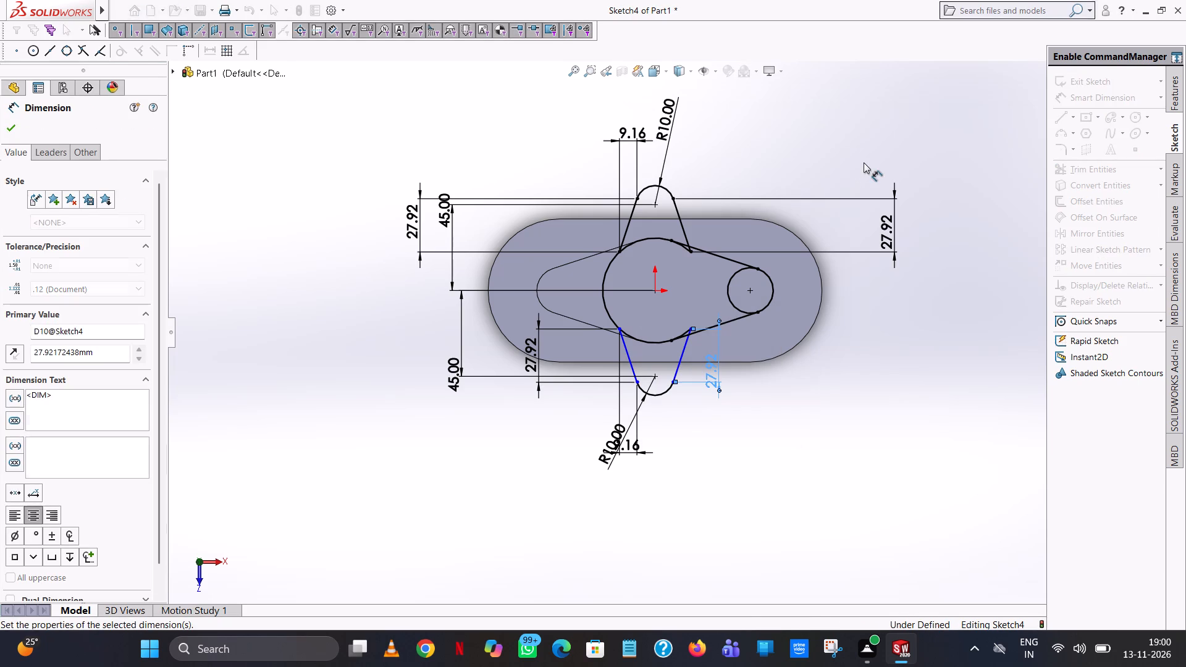
{"action": "left_click", "coordinate": [864, 161]}
{"action": "left_click", "coordinate": [685, 354]}
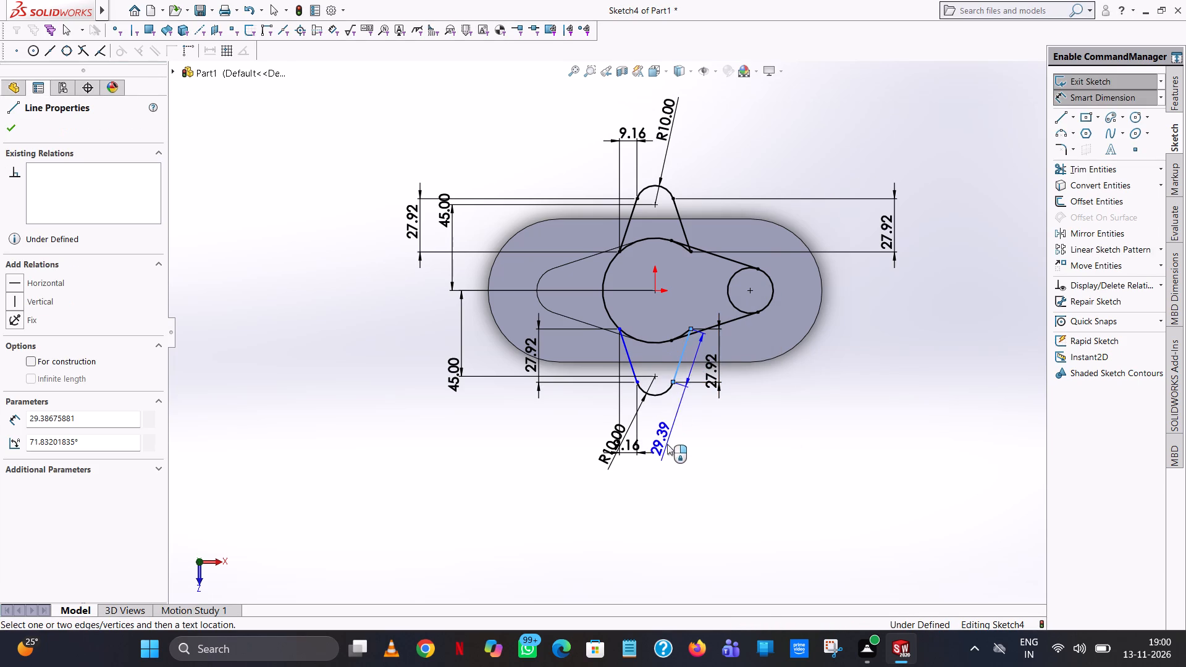
{"action": "left_click", "coordinate": [689, 486]}
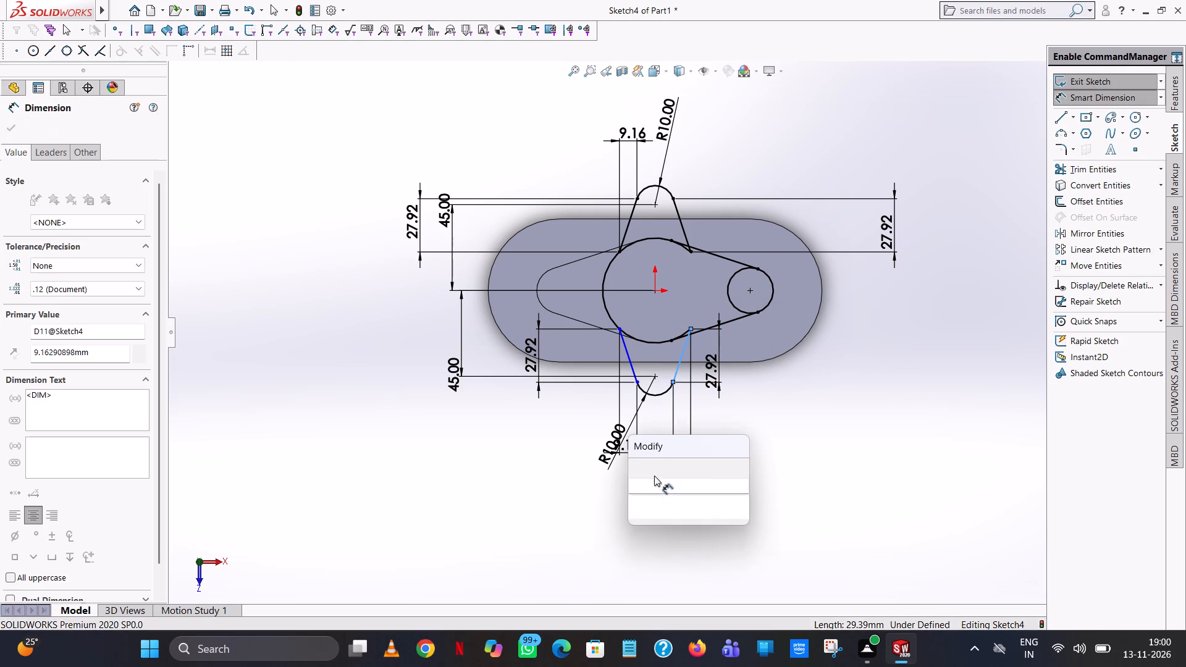
{"action": "left_click", "coordinate": [637, 466]}
{"action": "left_click", "coordinate": [802, 464]}
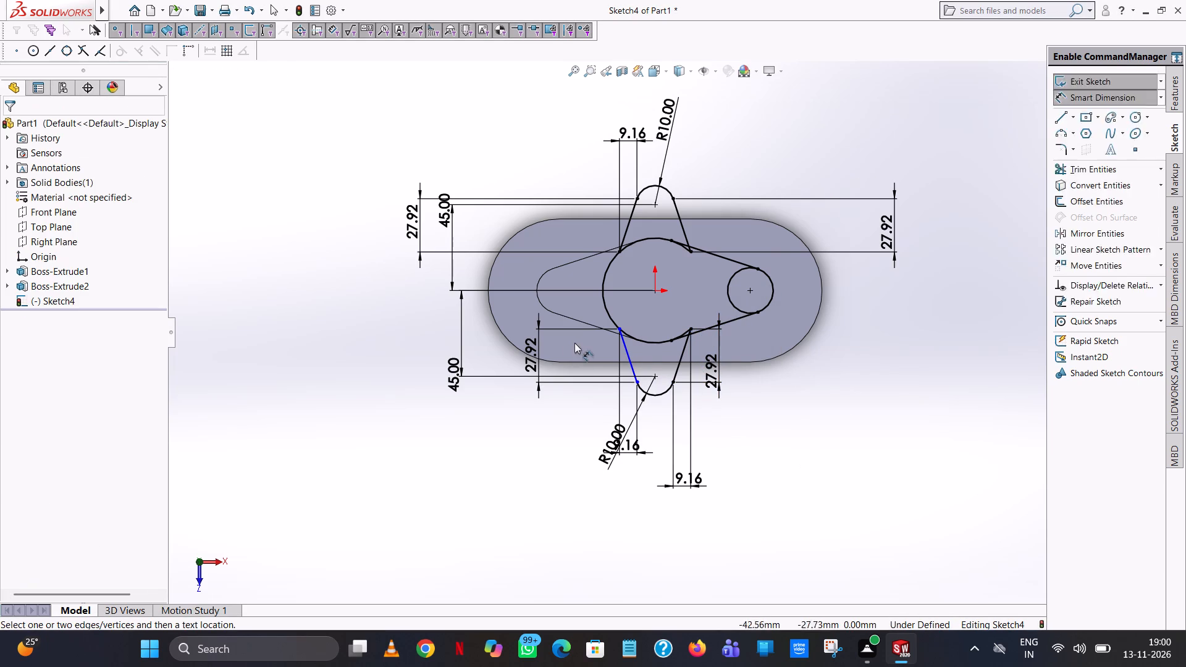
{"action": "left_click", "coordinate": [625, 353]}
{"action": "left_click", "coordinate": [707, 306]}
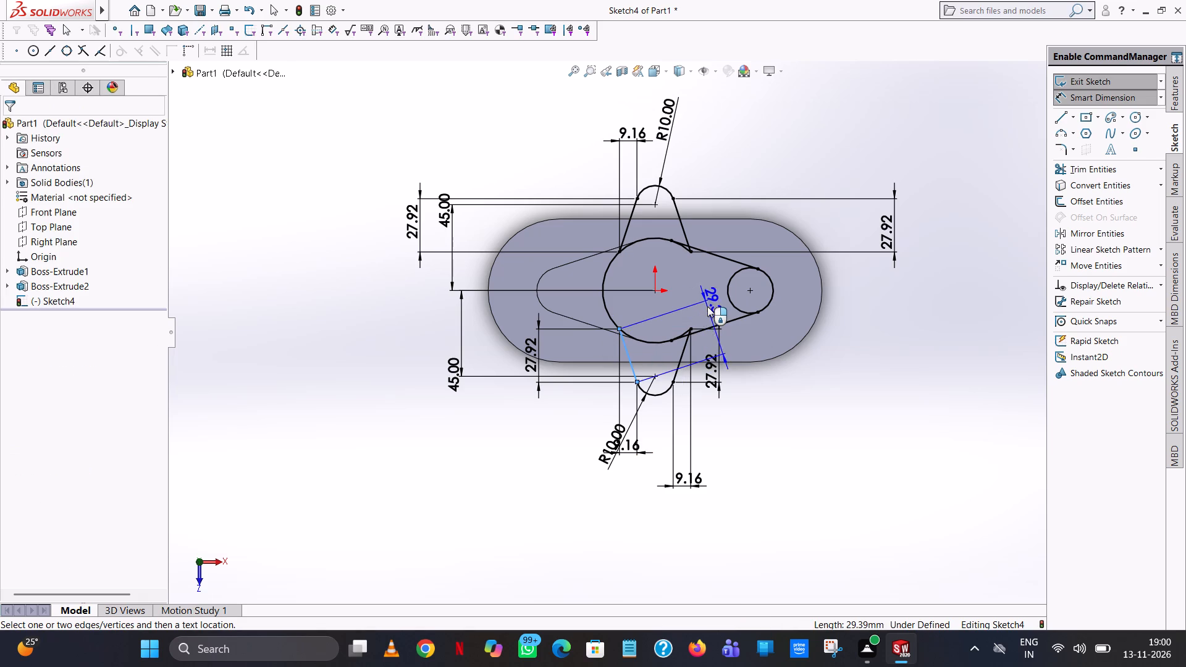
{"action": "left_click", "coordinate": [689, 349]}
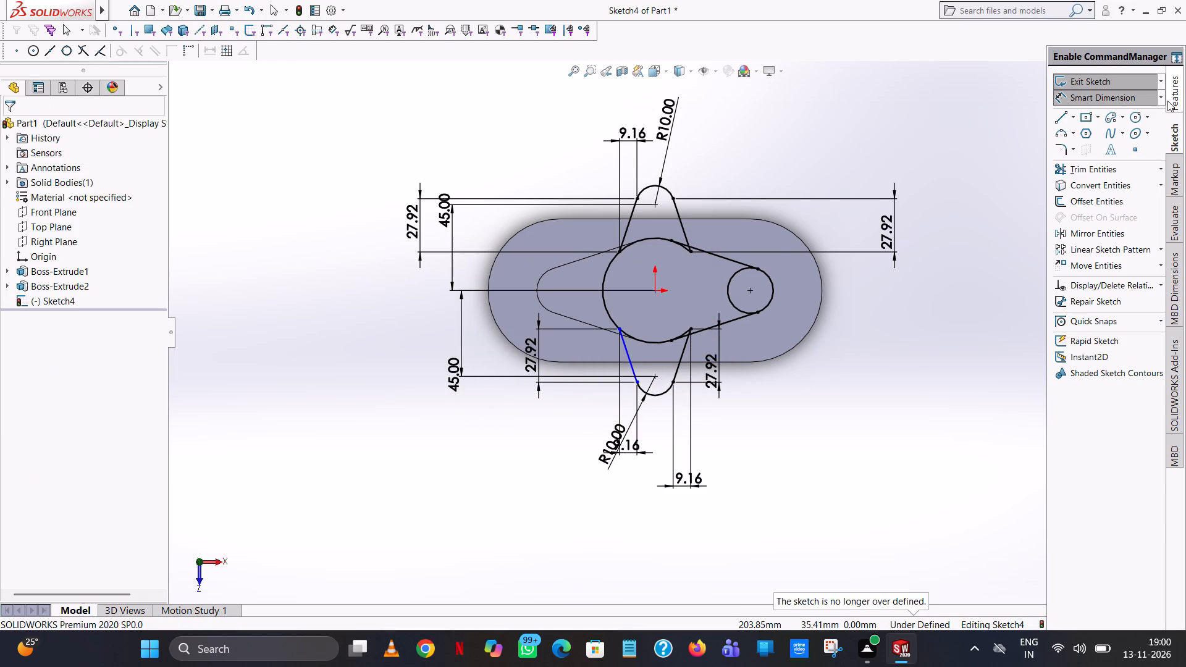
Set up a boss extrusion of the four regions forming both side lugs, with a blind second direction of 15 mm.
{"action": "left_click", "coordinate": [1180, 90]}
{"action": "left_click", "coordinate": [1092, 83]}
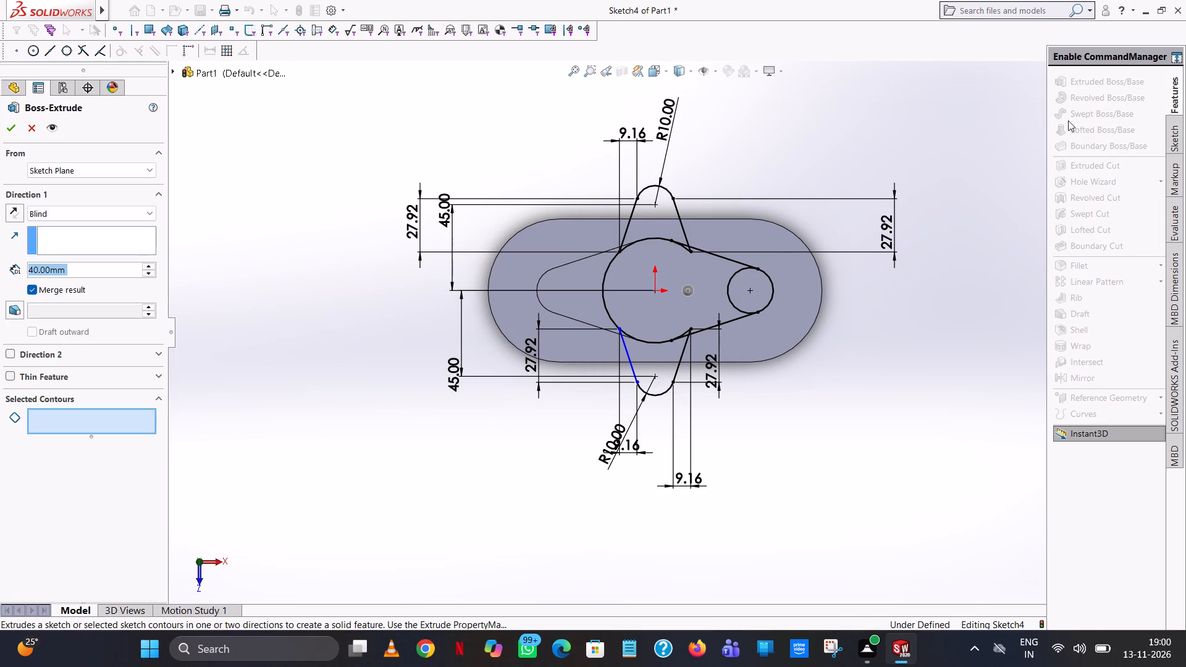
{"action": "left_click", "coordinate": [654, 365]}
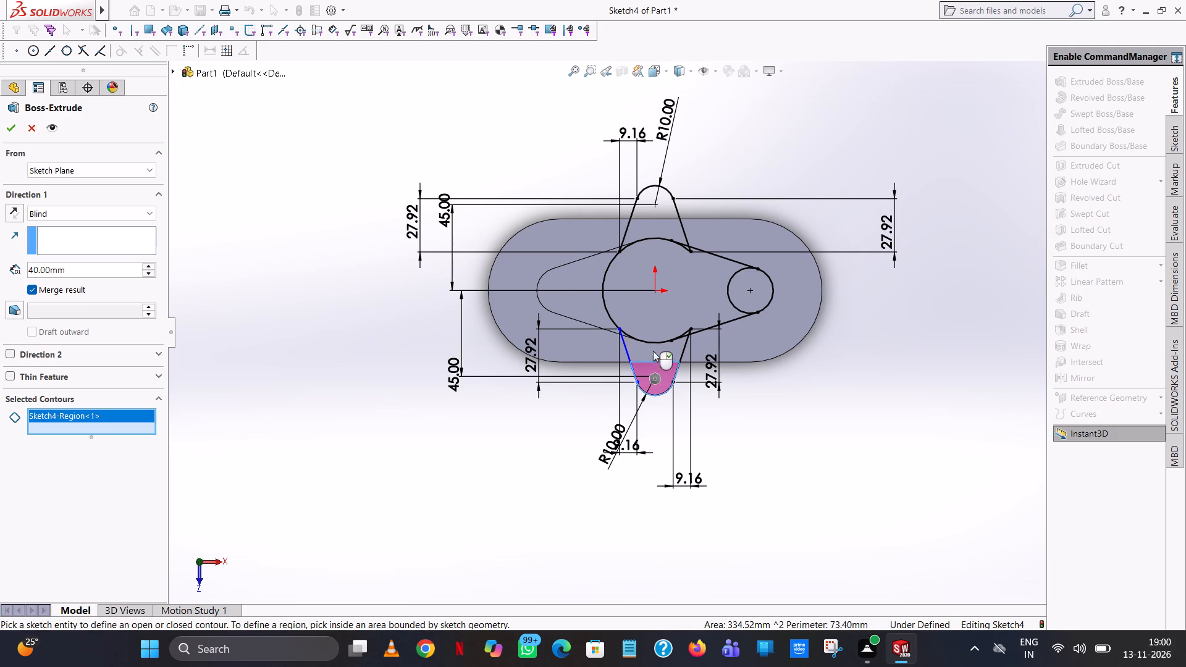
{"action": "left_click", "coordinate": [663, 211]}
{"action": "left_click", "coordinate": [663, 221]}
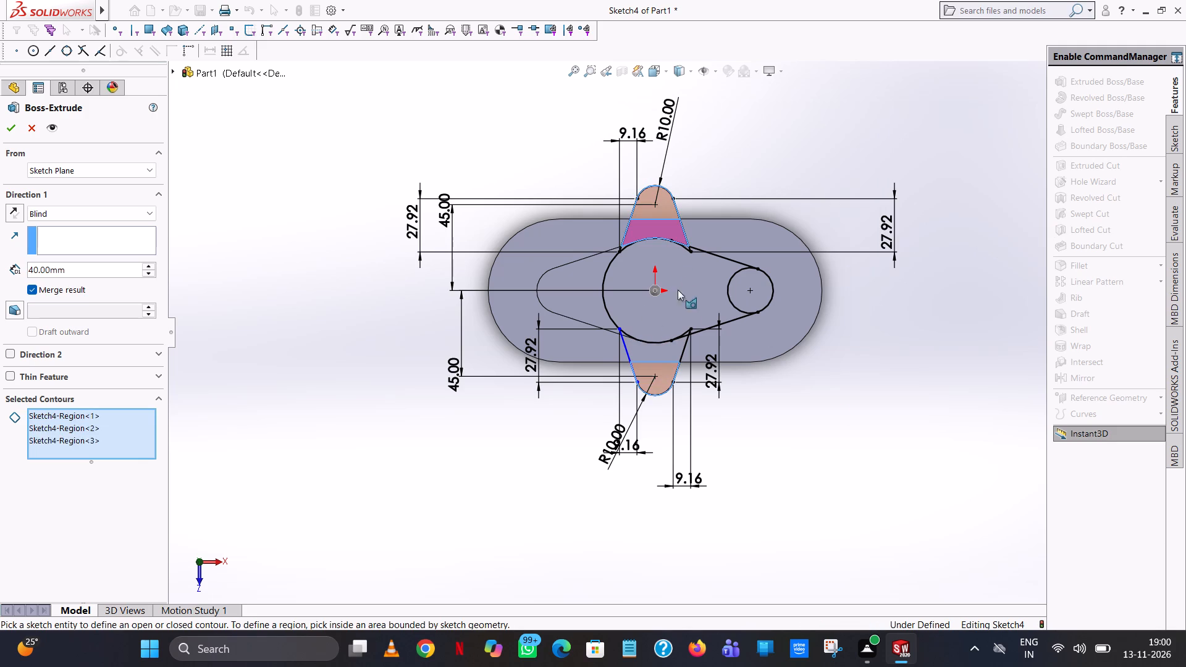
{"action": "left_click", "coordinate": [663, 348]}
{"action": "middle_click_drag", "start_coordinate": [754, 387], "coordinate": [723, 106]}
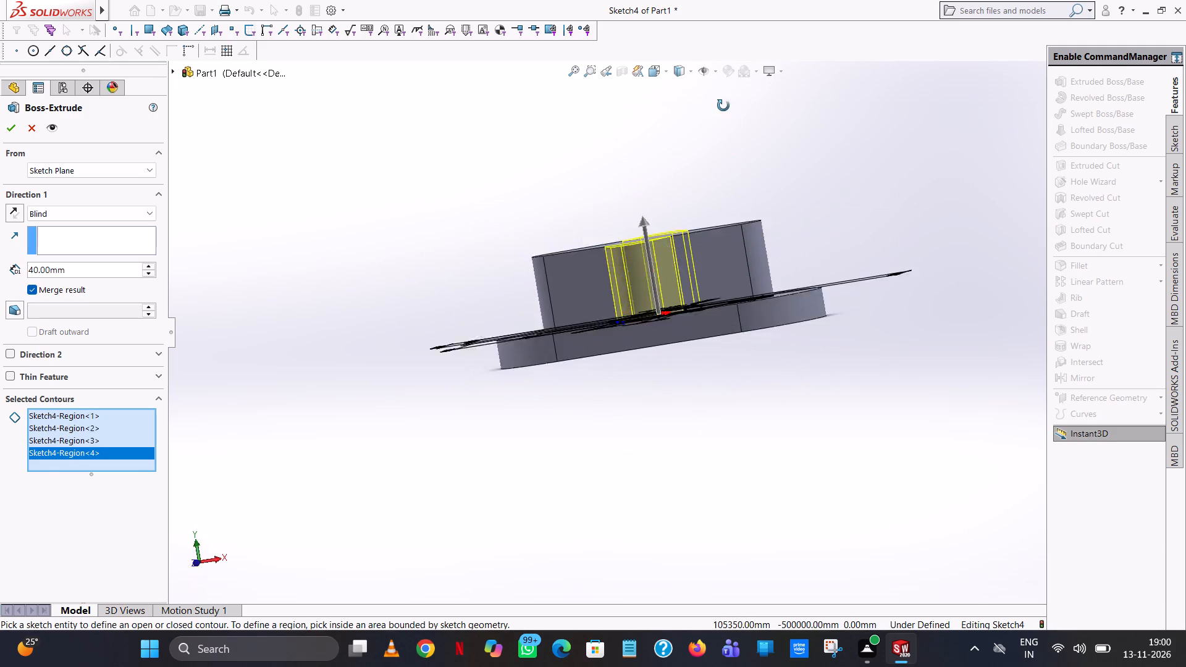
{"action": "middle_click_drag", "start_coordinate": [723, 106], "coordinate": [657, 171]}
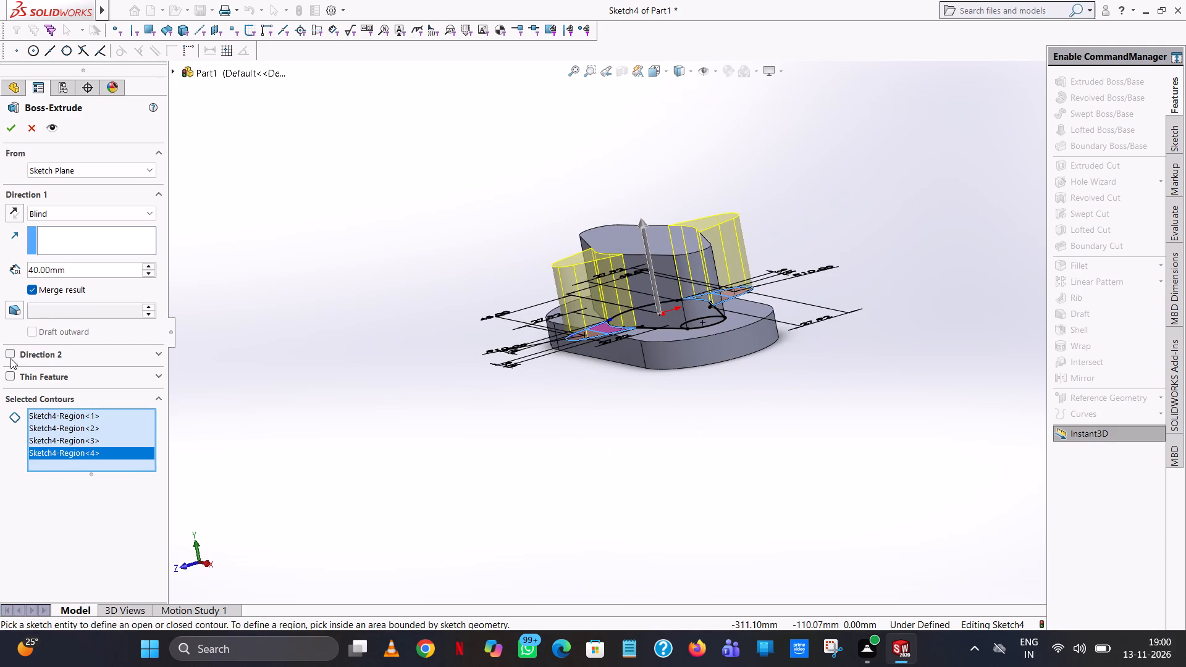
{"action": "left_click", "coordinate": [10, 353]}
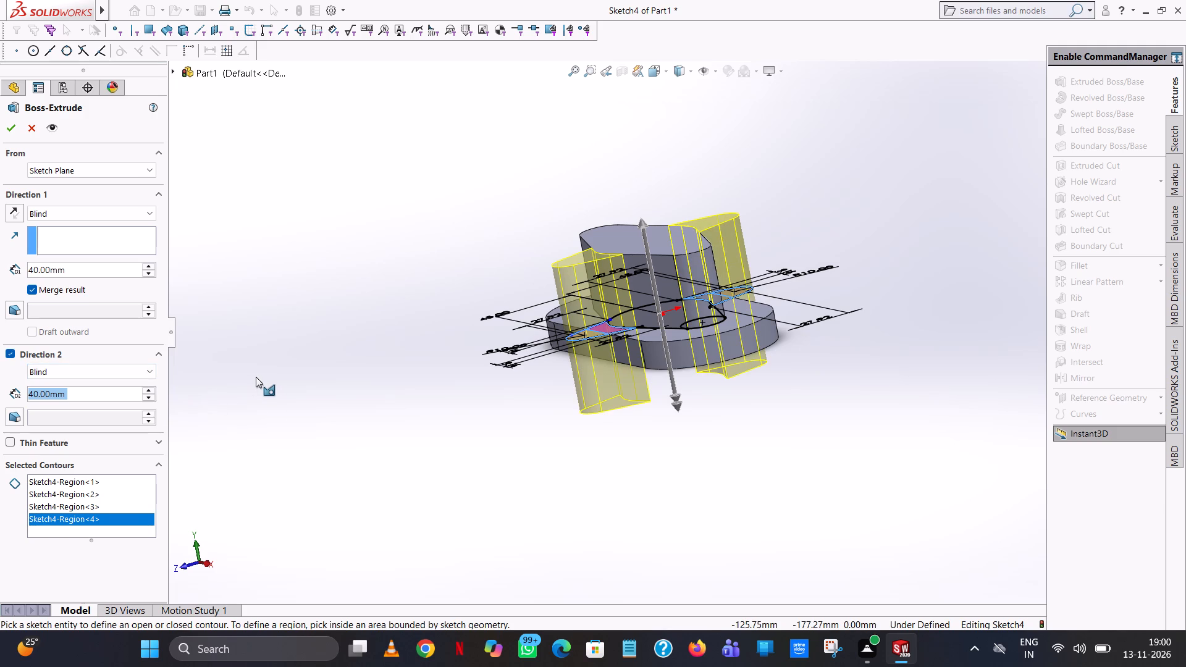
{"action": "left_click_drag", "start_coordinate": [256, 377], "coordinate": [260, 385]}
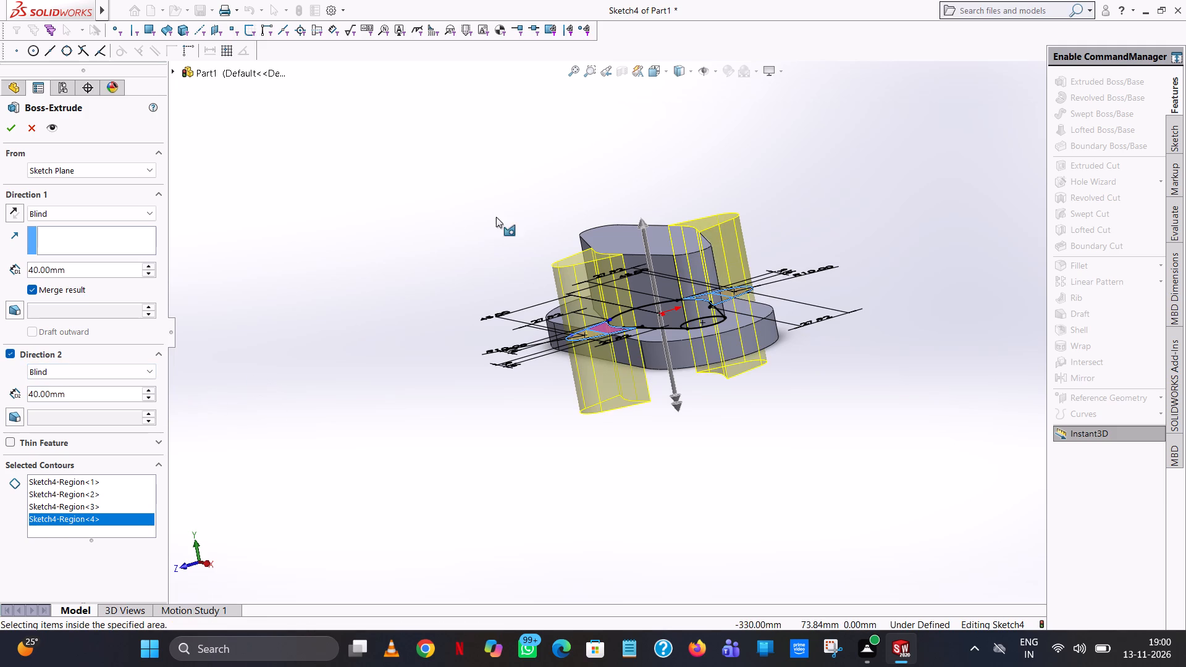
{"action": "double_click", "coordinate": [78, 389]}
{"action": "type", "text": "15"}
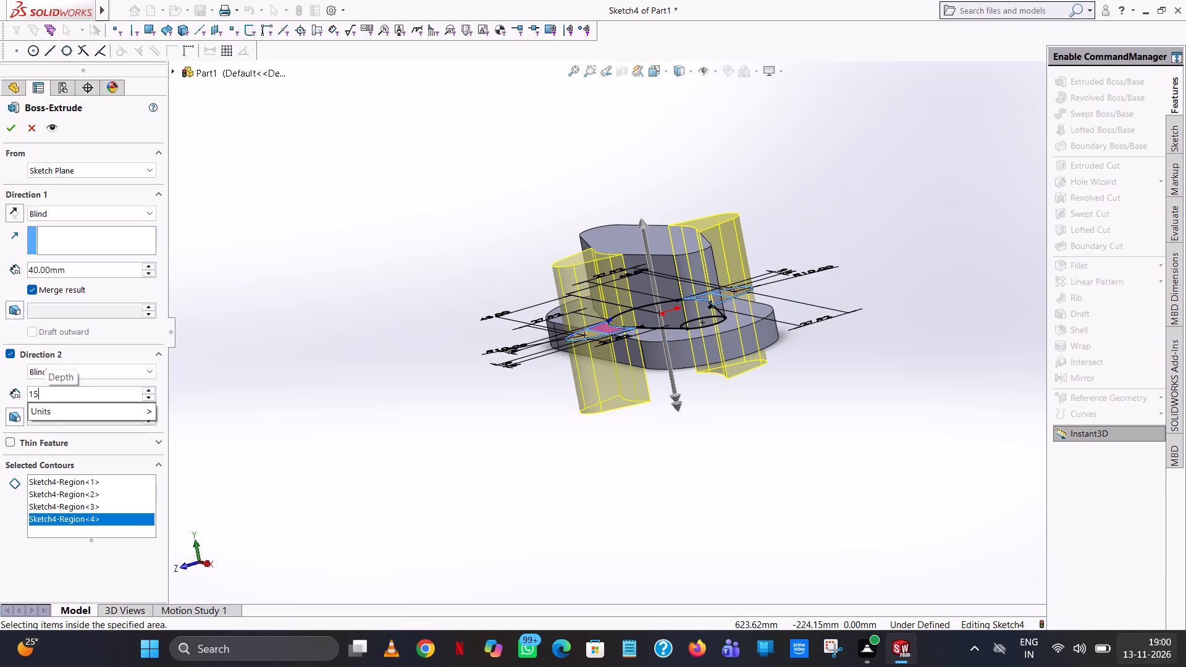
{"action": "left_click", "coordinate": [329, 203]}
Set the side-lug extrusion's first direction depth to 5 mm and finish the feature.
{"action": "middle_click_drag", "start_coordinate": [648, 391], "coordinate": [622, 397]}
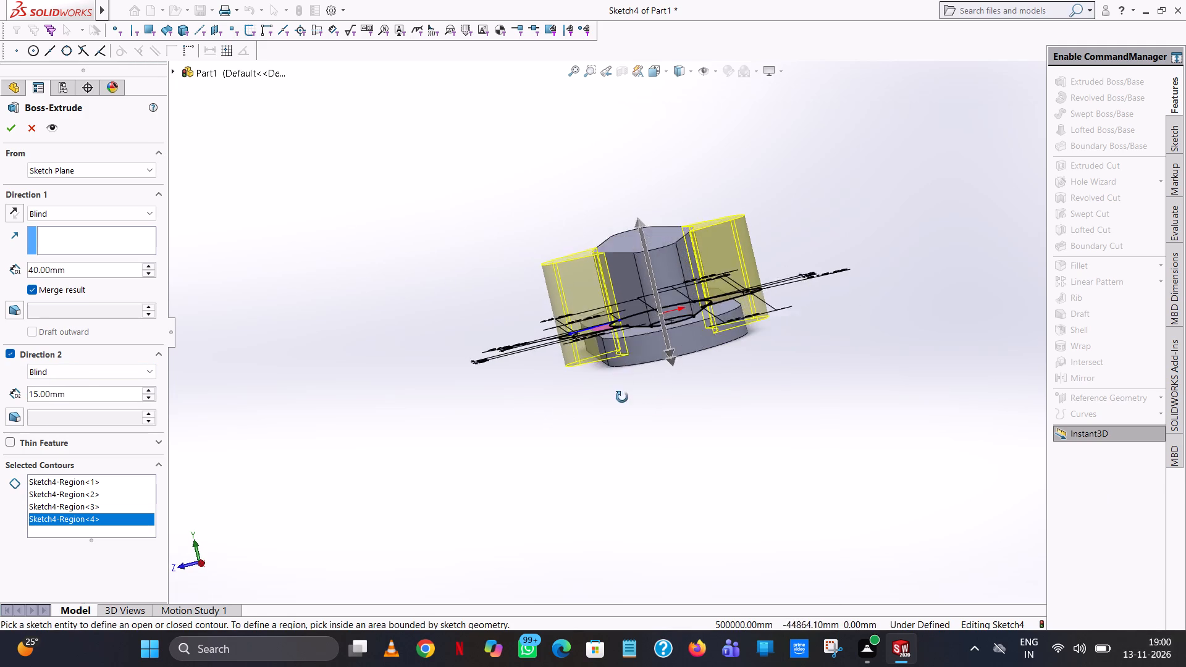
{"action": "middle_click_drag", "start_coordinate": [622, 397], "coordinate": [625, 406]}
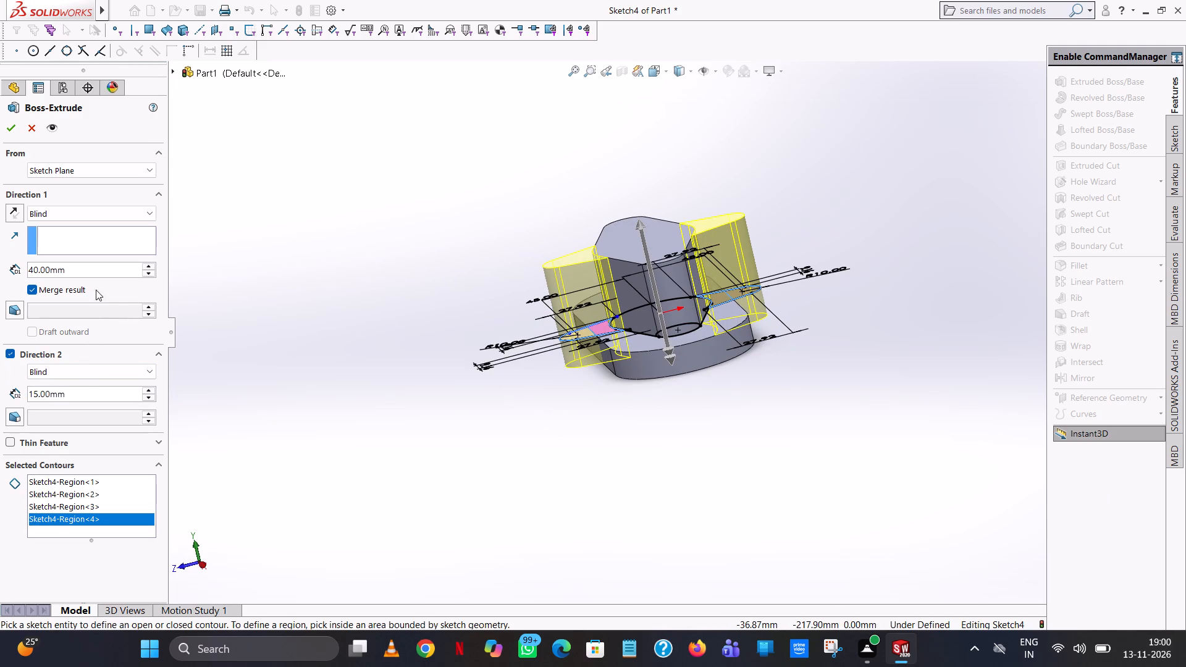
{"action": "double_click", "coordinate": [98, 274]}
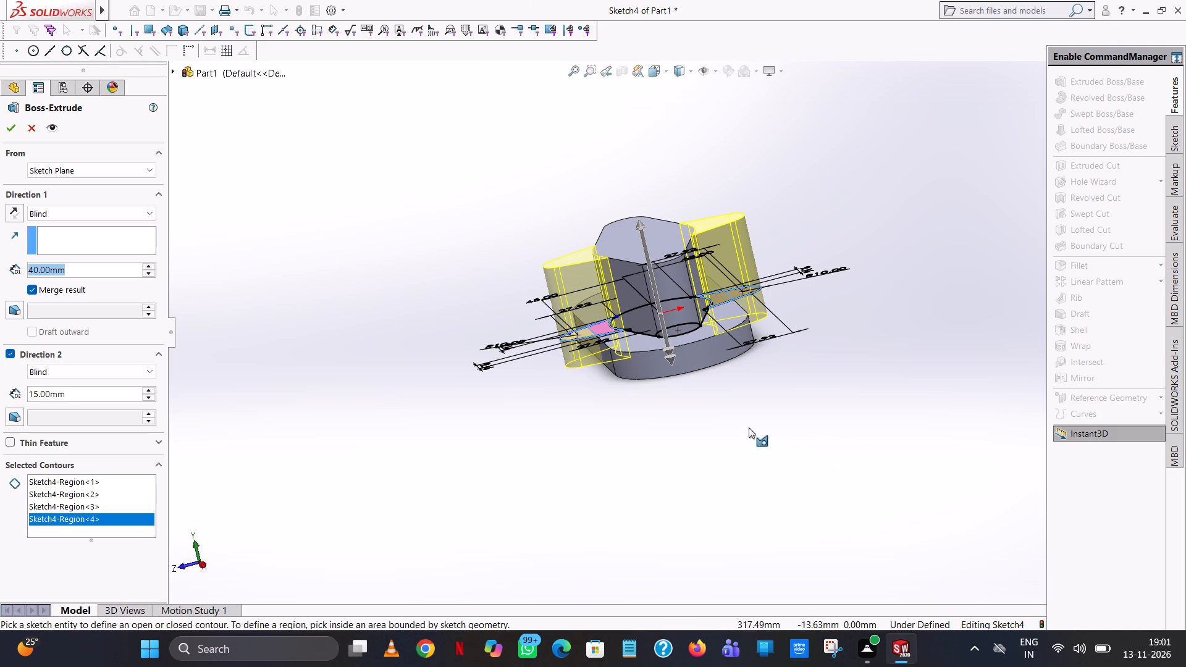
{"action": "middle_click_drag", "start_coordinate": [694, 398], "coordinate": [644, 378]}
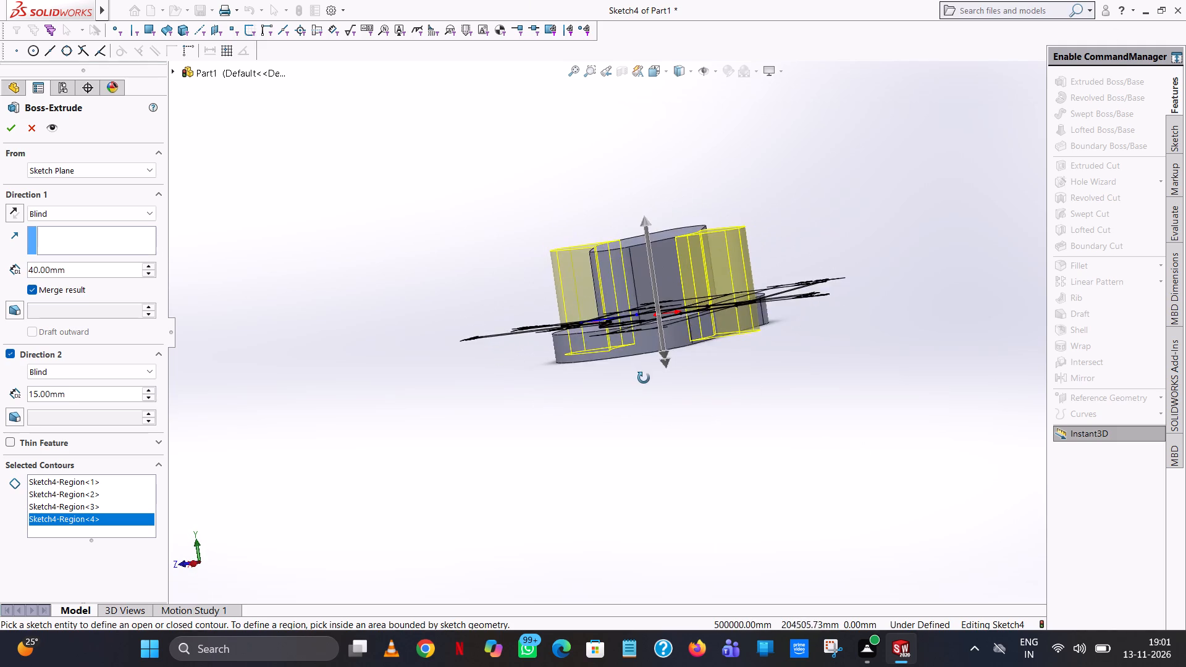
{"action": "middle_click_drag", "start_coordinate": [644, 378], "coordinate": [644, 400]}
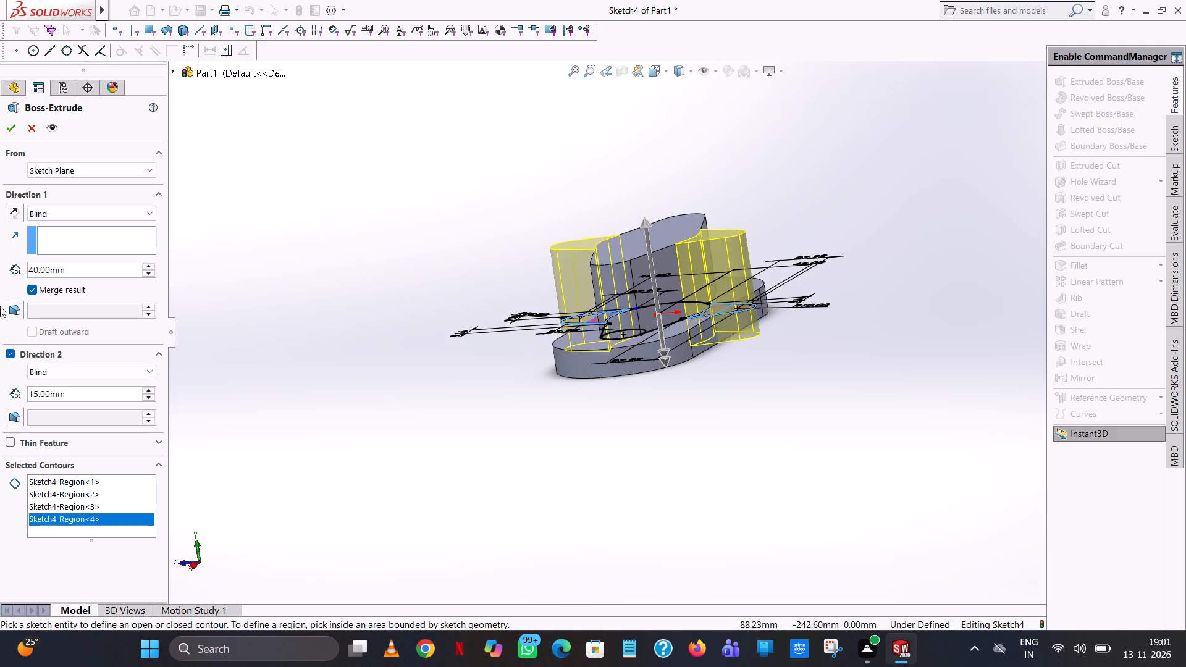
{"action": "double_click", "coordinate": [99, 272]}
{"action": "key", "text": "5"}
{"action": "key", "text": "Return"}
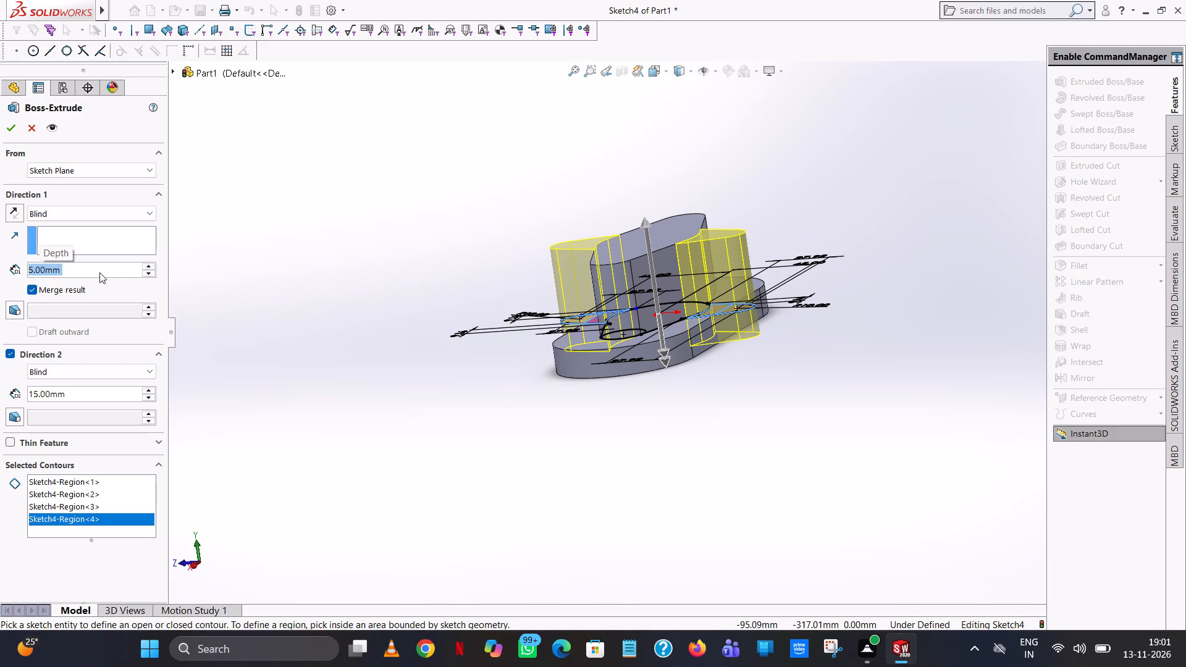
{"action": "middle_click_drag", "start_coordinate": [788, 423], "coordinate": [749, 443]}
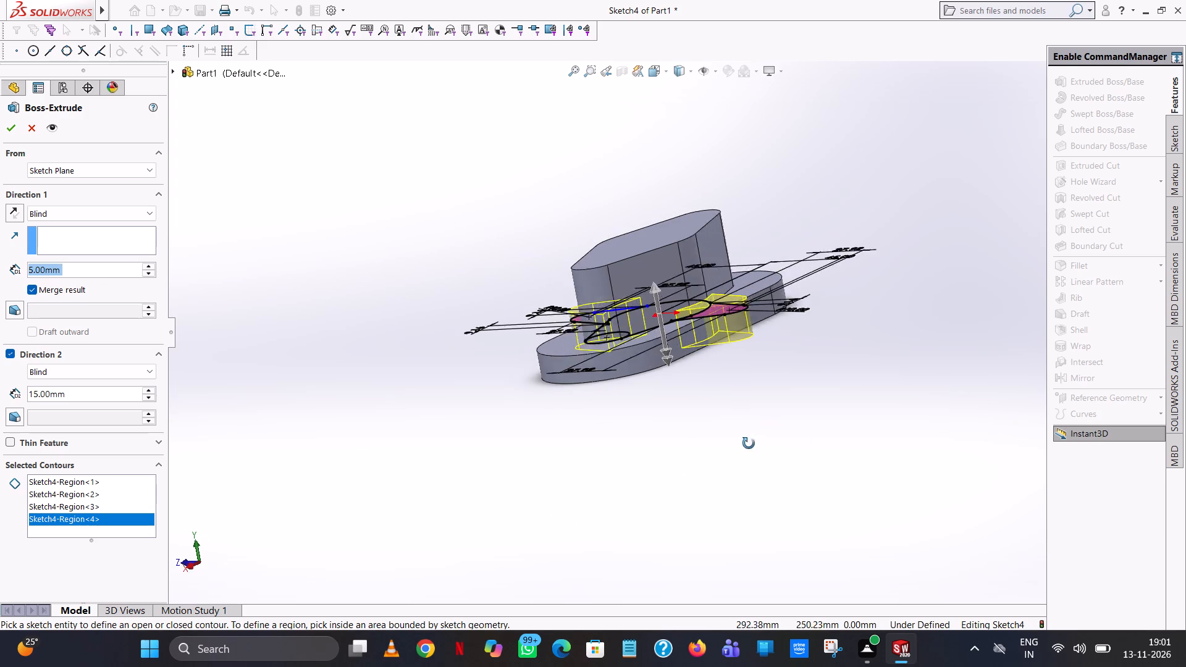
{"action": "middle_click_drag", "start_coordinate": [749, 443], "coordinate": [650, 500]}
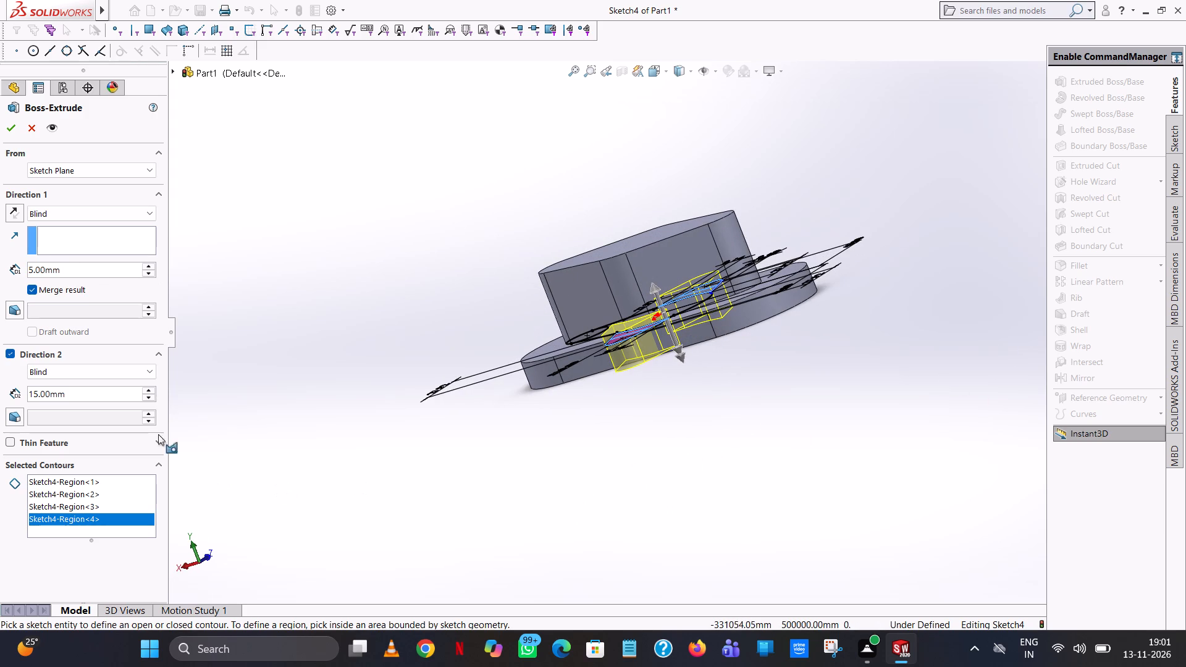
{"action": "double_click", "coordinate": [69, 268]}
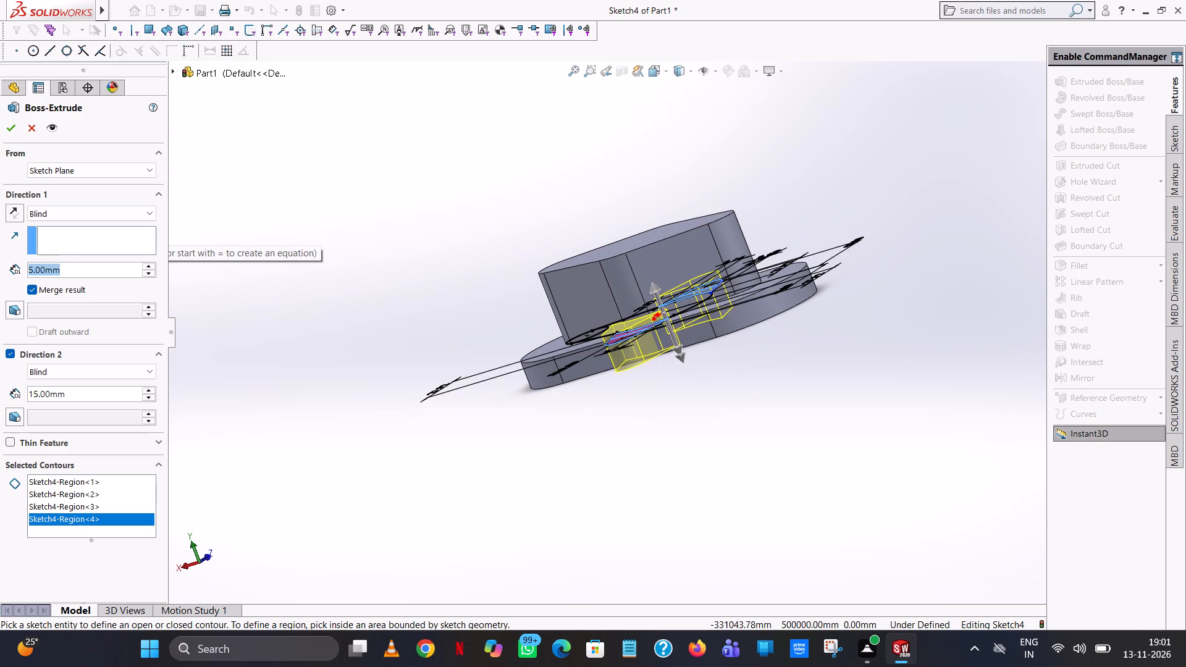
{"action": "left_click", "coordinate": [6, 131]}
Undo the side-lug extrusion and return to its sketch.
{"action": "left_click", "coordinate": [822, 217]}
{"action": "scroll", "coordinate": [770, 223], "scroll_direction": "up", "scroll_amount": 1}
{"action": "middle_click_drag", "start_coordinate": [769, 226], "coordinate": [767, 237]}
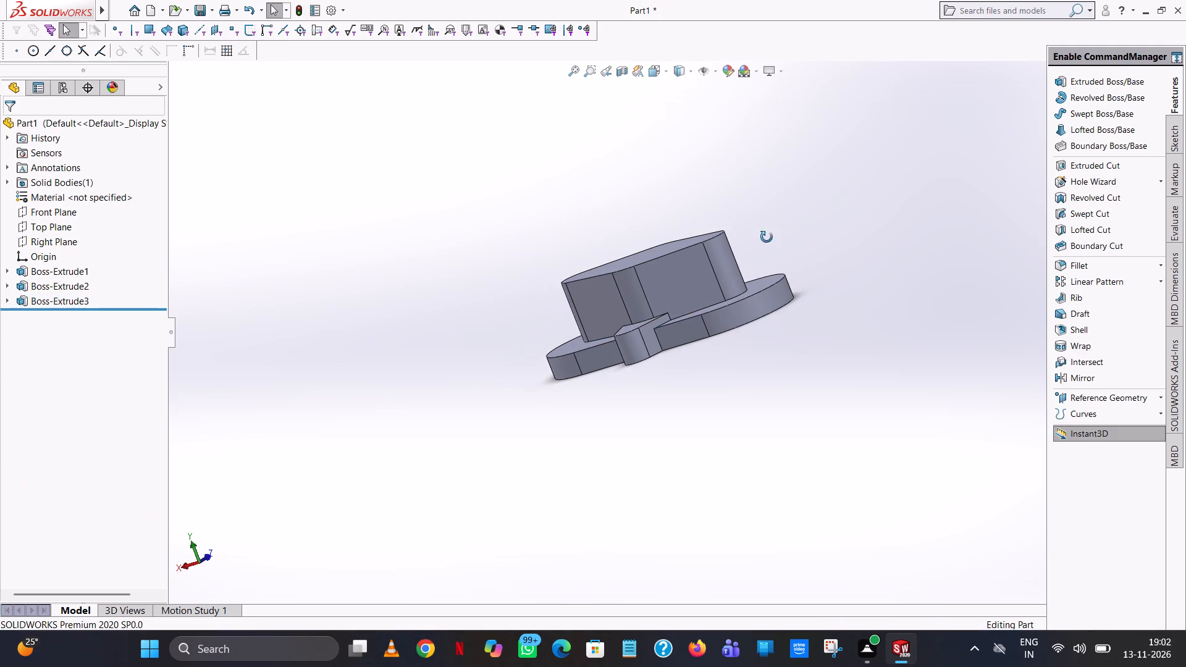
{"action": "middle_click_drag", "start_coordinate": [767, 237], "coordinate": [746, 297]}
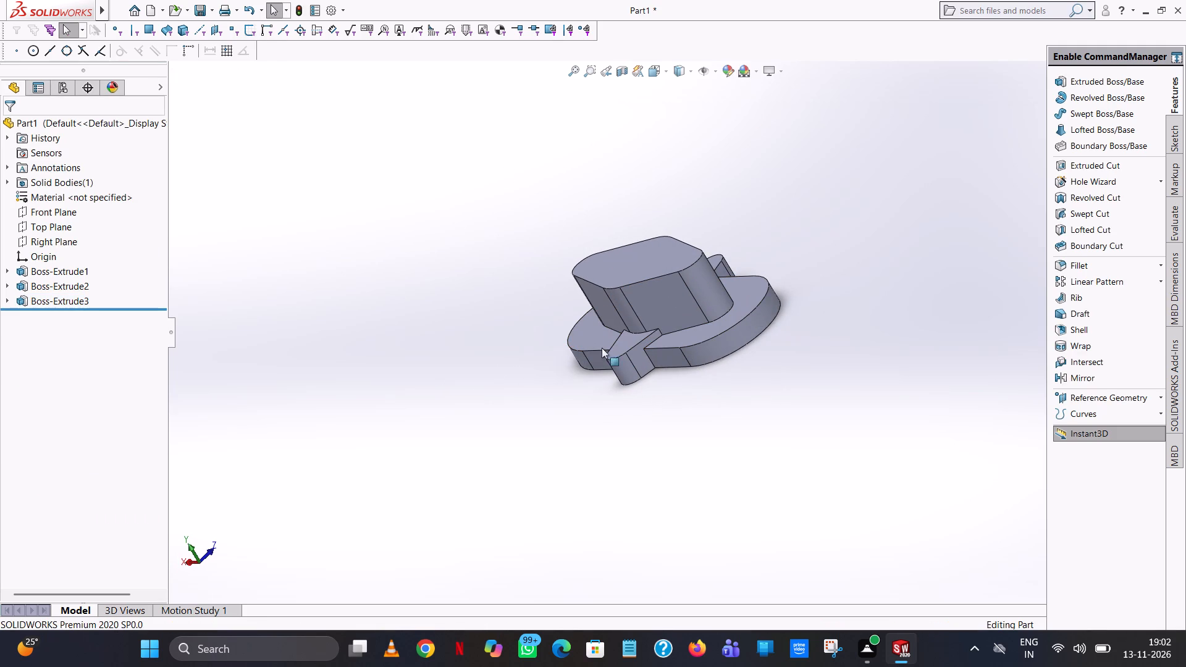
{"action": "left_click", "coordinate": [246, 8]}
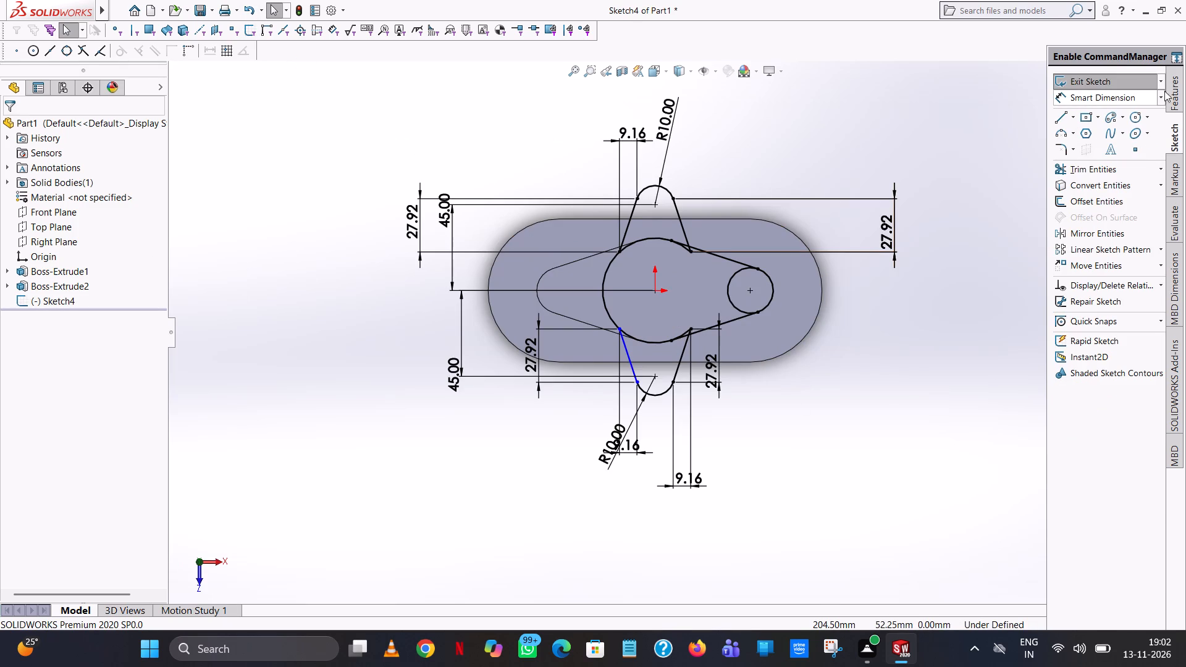
Set up a new boss extrusion of the four side-lug regions with a blind second direction of 15 mm.
{"action": "left_click", "coordinate": [1171, 91]}
{"action": "left_click", "coordinate": [1064, 85]}
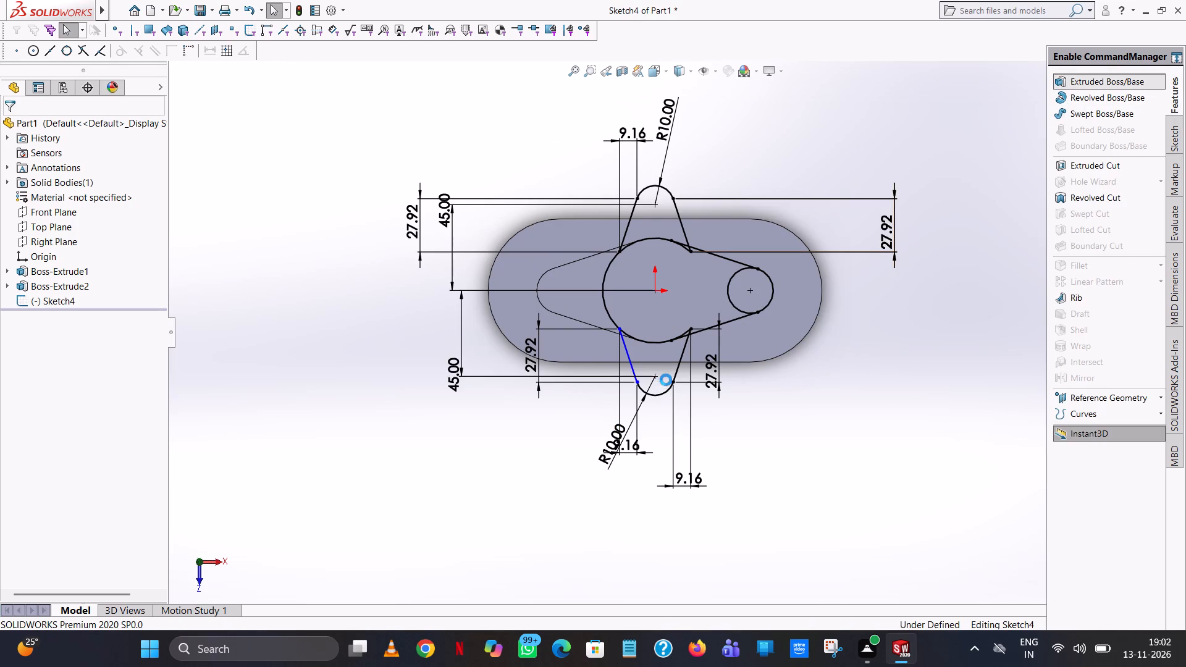
{"action": "left_click", "coordinate": [663, 377]}
{"action": "left_click", "coordinate": [654, 347]}
{"action": "left_click", "coordinate": [657, 216]}
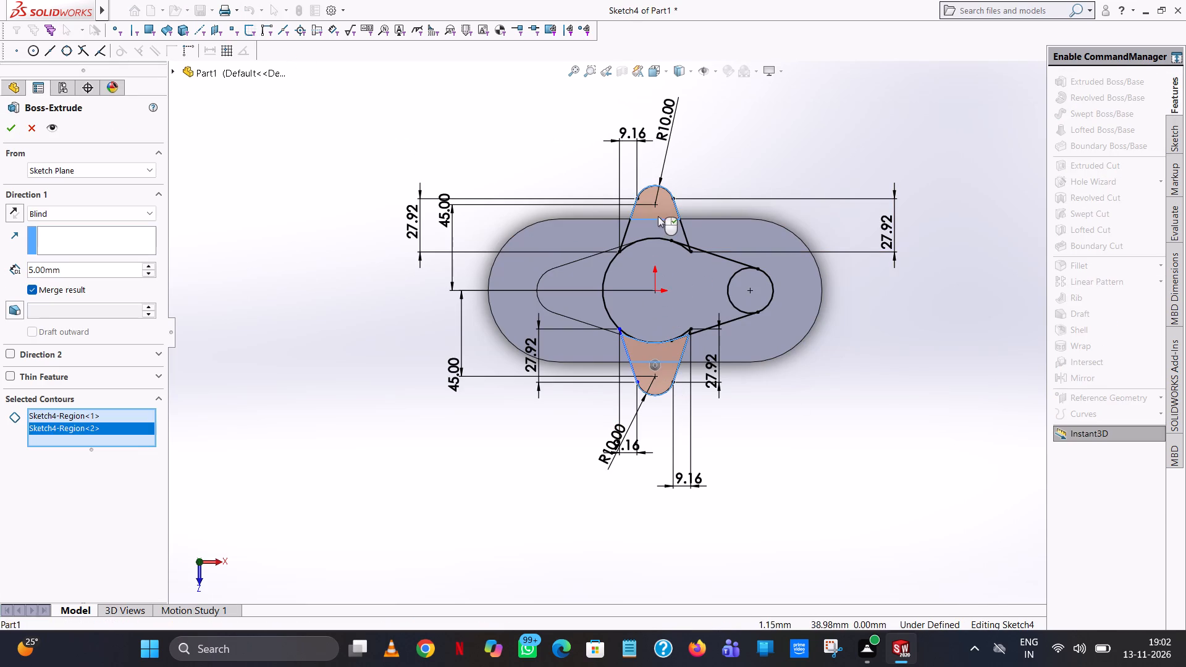
{"action": "left_click", "coordinate": [657, 224]}
{"action": "middle_click_drag", "start_coordinate": [746, 406], "coordinate": [684, 178]}
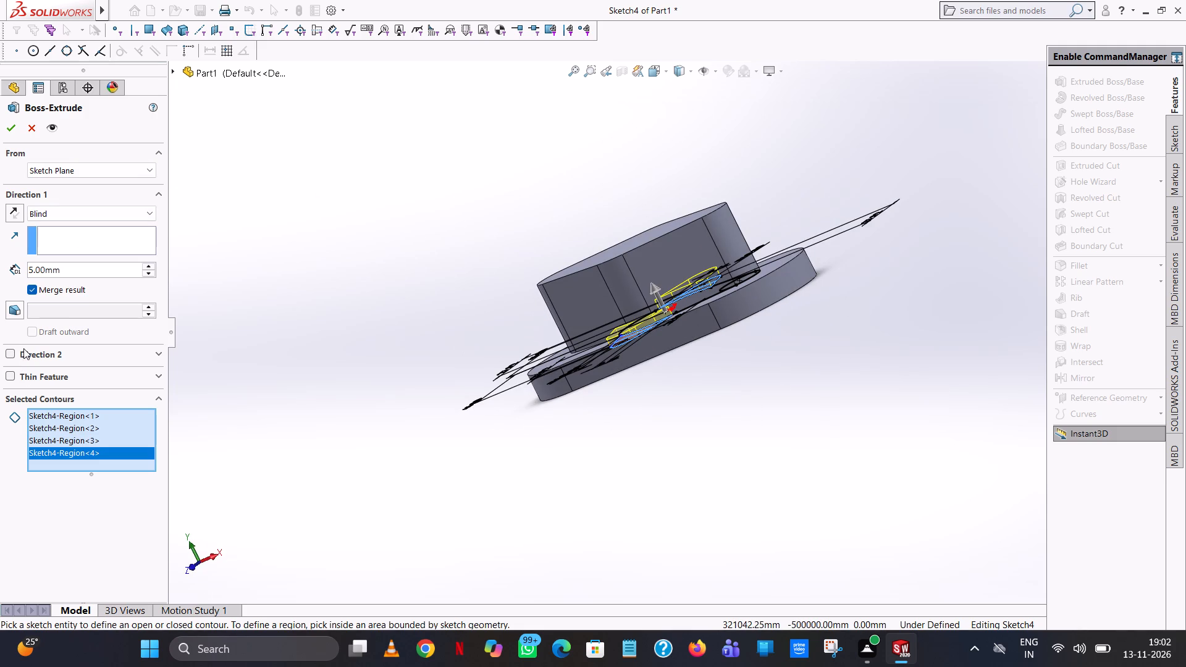
{"action": "left_click", "coordinate": [9, 356]}
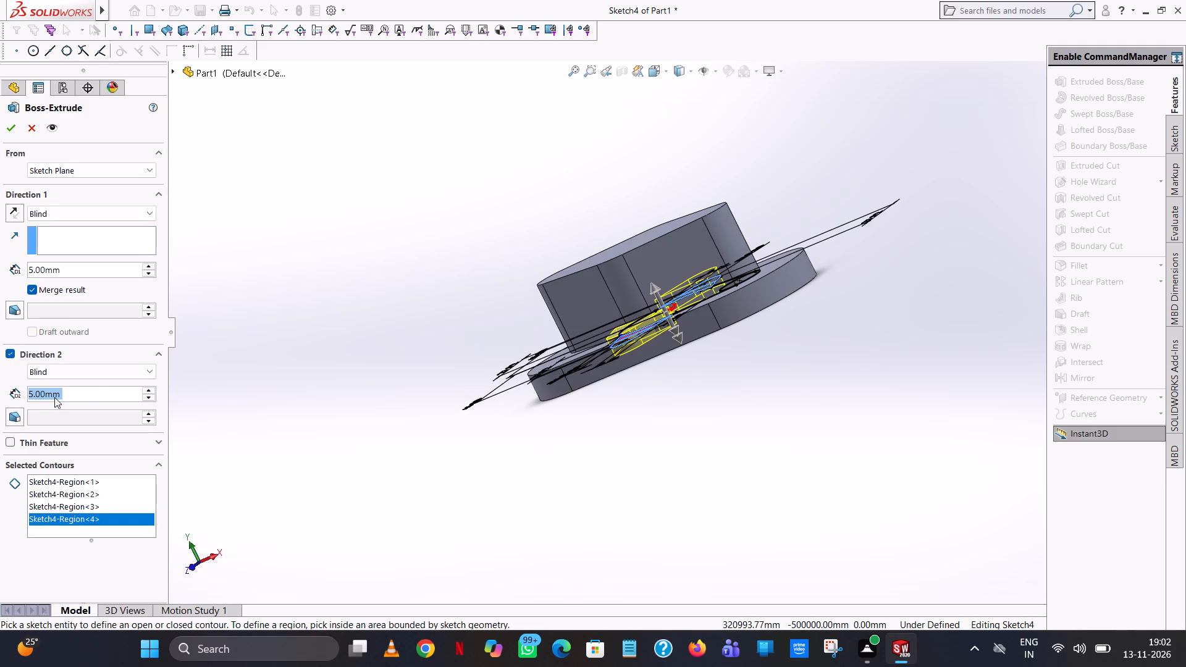
{"action": "type", "text": "15"}
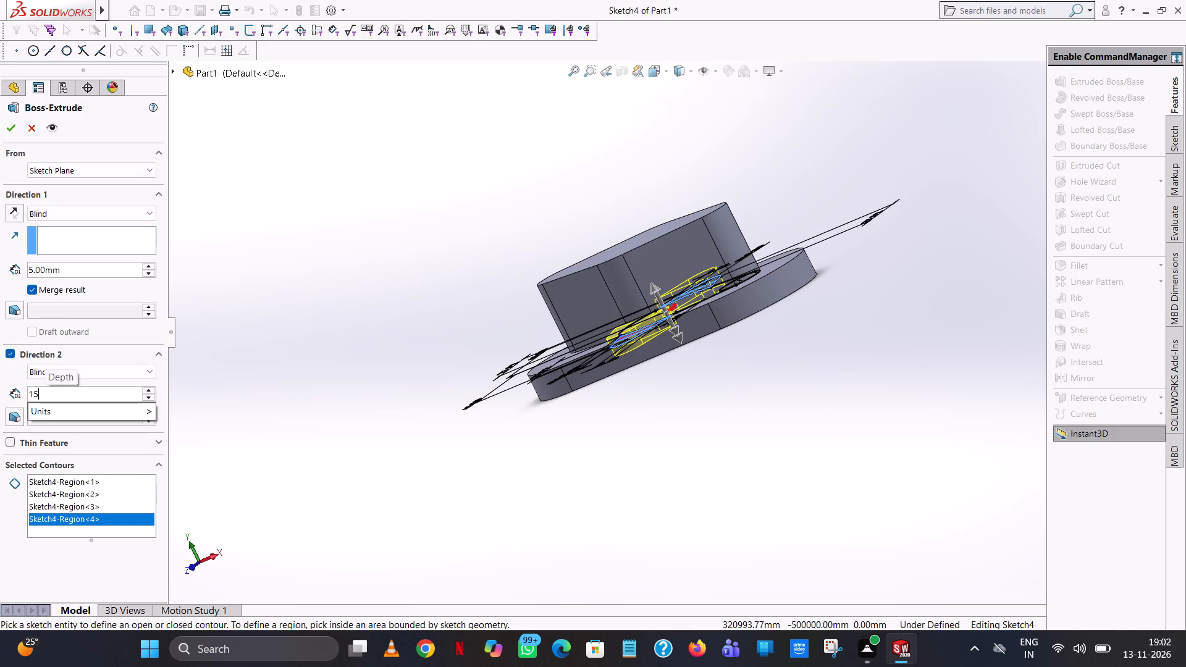
{"action": "left_click", "coordinate": [330, 270]}
Set the side-lug extrusion's first direction depth to 10 mm and finish the feature.
{"action": "middle_click_drag", "start_coordinate": [702, 396], "coordinate": [700, 396]}
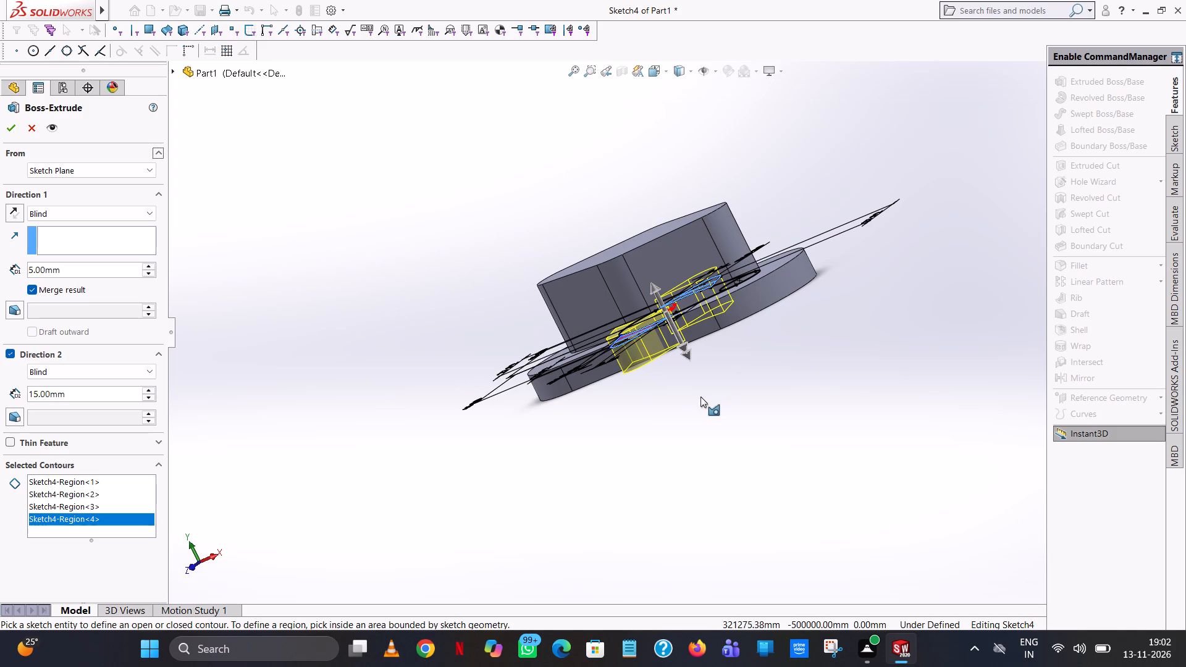
{"action": "middle_click_drag", "start_coordinate": [700, 396], "coordinate": [647, 449]}
{"action": "scroll", "coordinate": [664, 408], "scroll_direction": "down", "scroll_amount": 1}
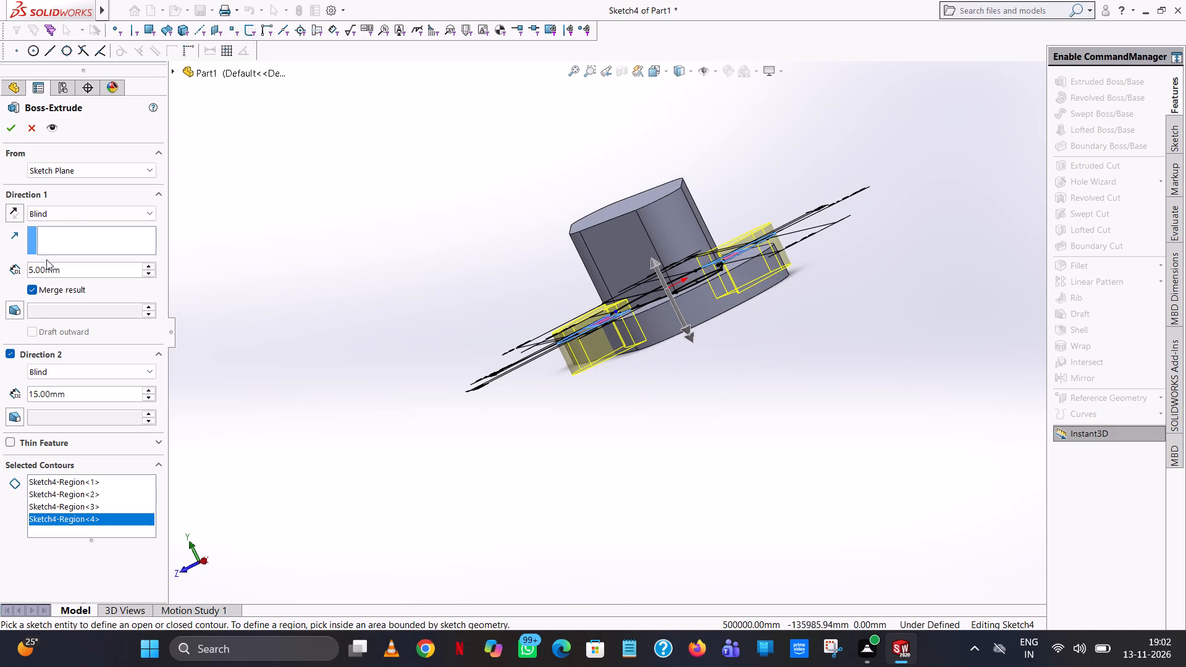
{"action": "double_click", "coordinate": [77, 277]}
{"action": "type", "text": "10"}
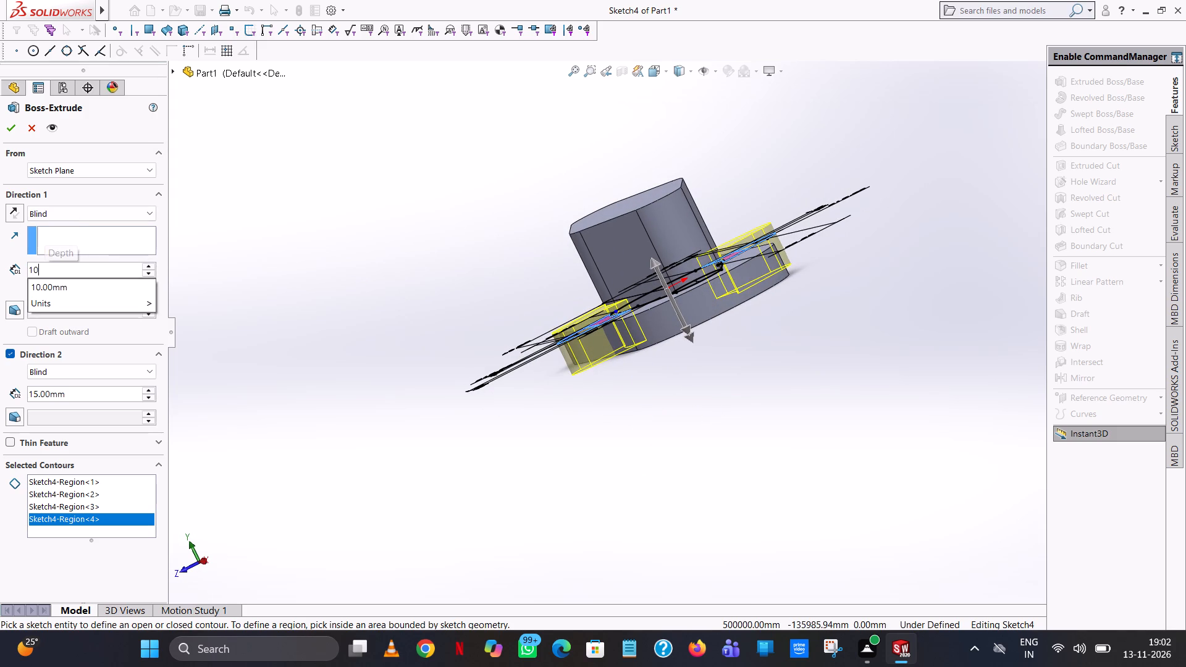
{"action": "key", "text": "Return"}
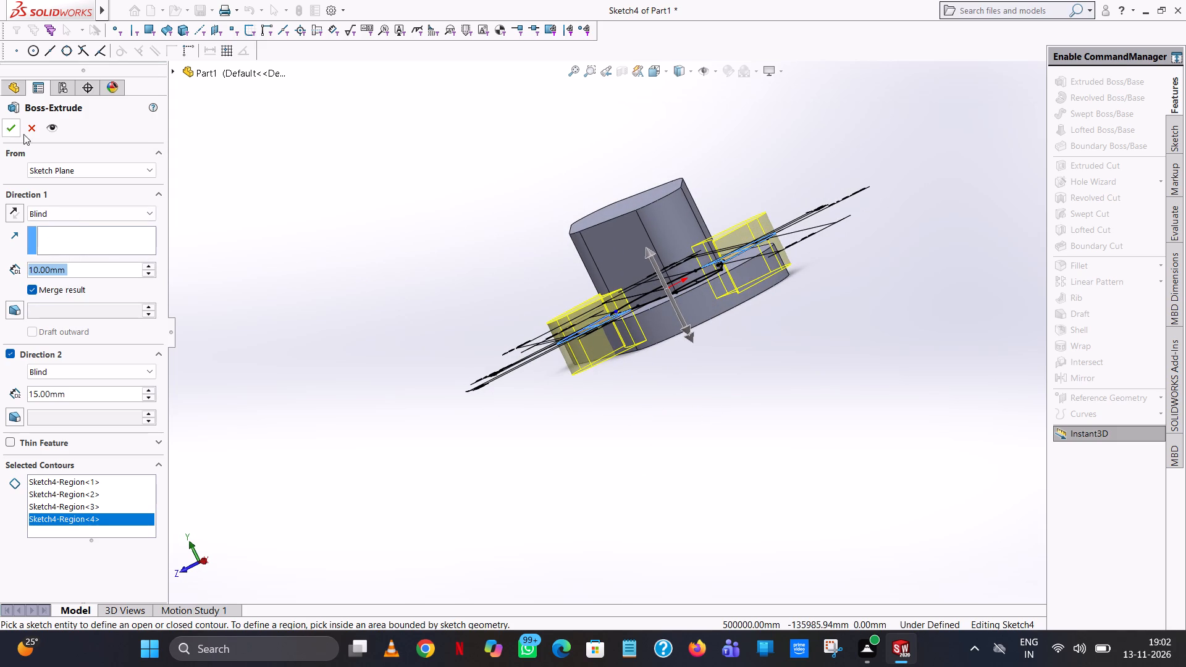
{"action": "left_click", "coordinate": [15, 128]}
{"action": "left_click", "coordinate": [445, 216]}
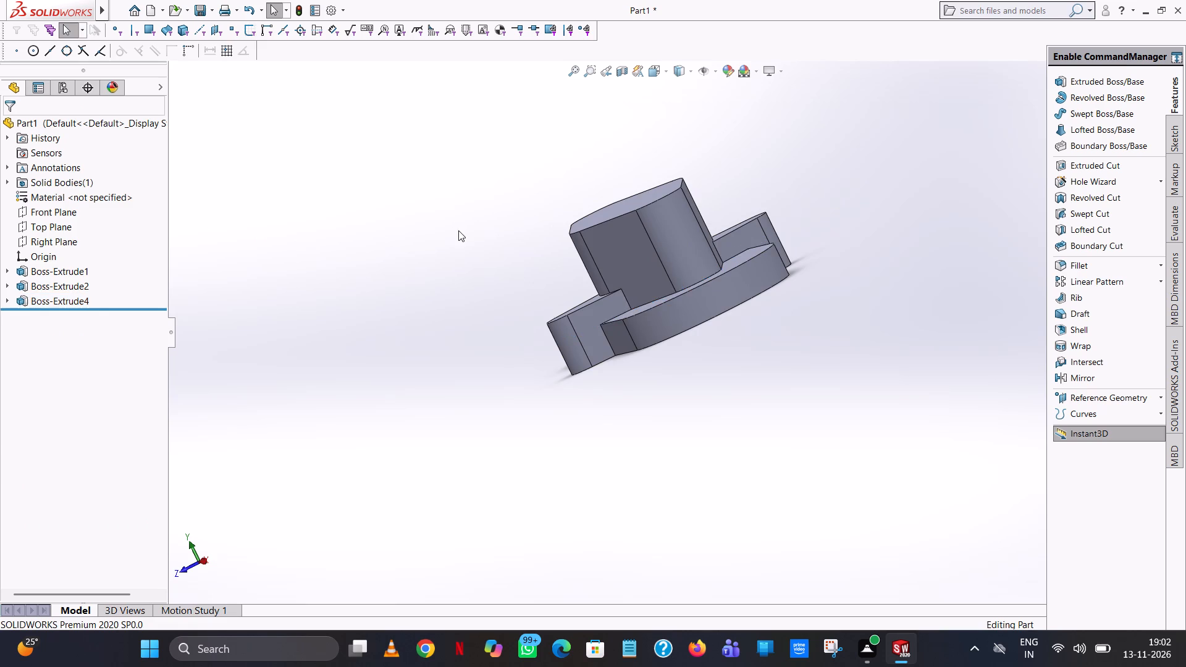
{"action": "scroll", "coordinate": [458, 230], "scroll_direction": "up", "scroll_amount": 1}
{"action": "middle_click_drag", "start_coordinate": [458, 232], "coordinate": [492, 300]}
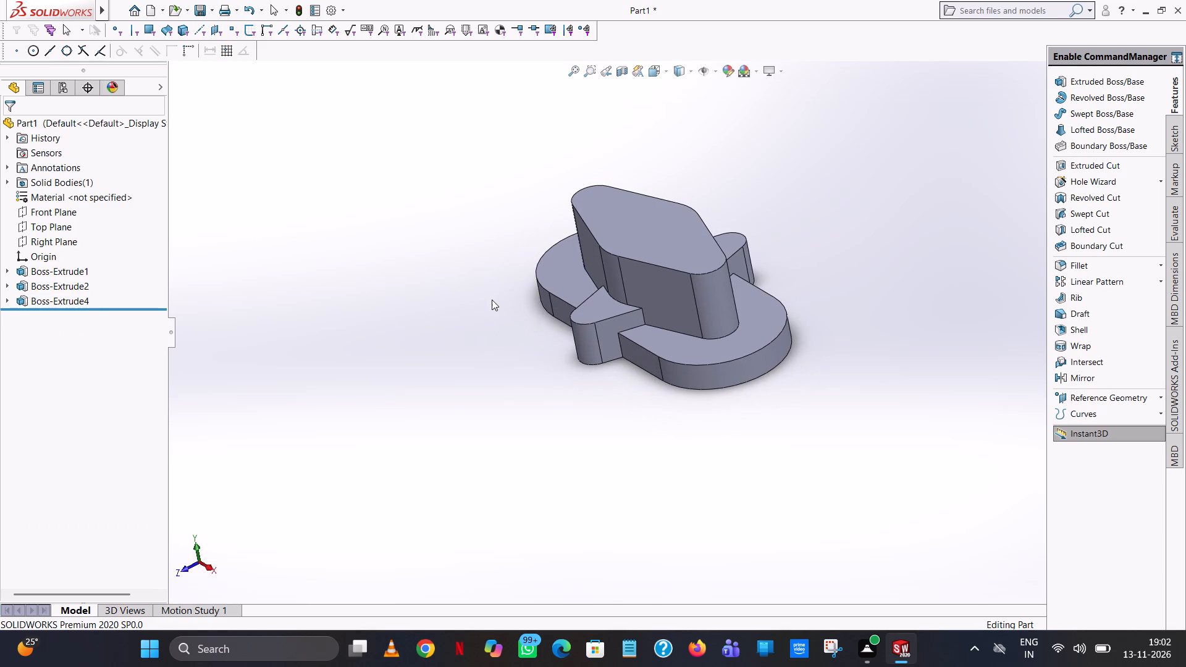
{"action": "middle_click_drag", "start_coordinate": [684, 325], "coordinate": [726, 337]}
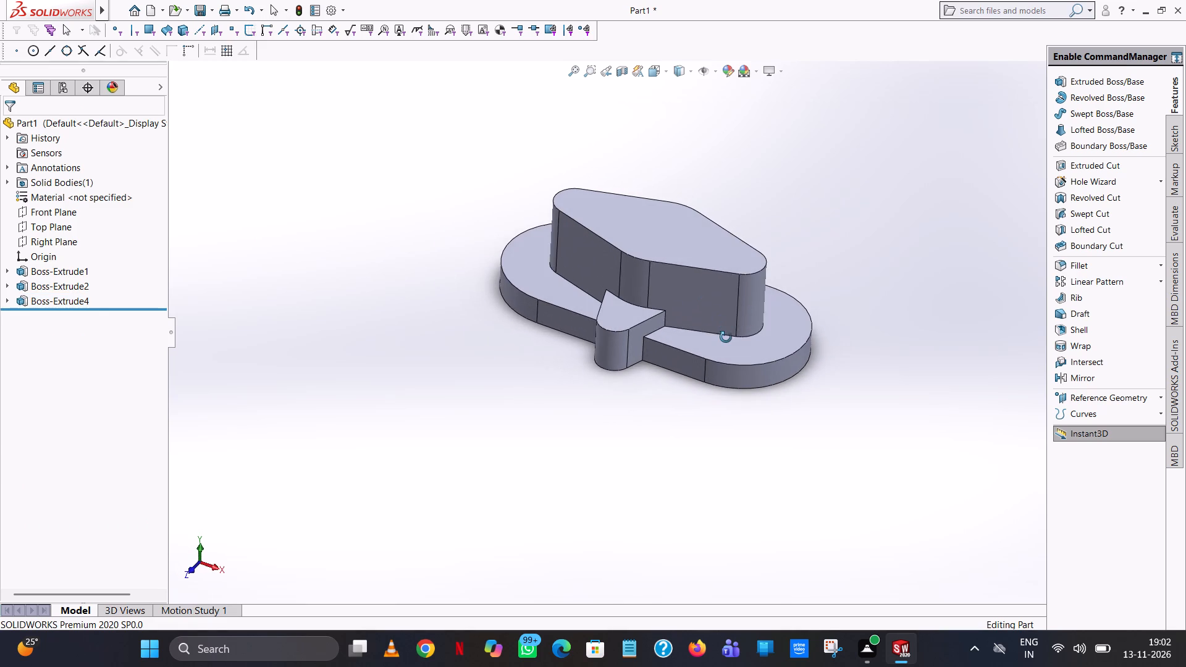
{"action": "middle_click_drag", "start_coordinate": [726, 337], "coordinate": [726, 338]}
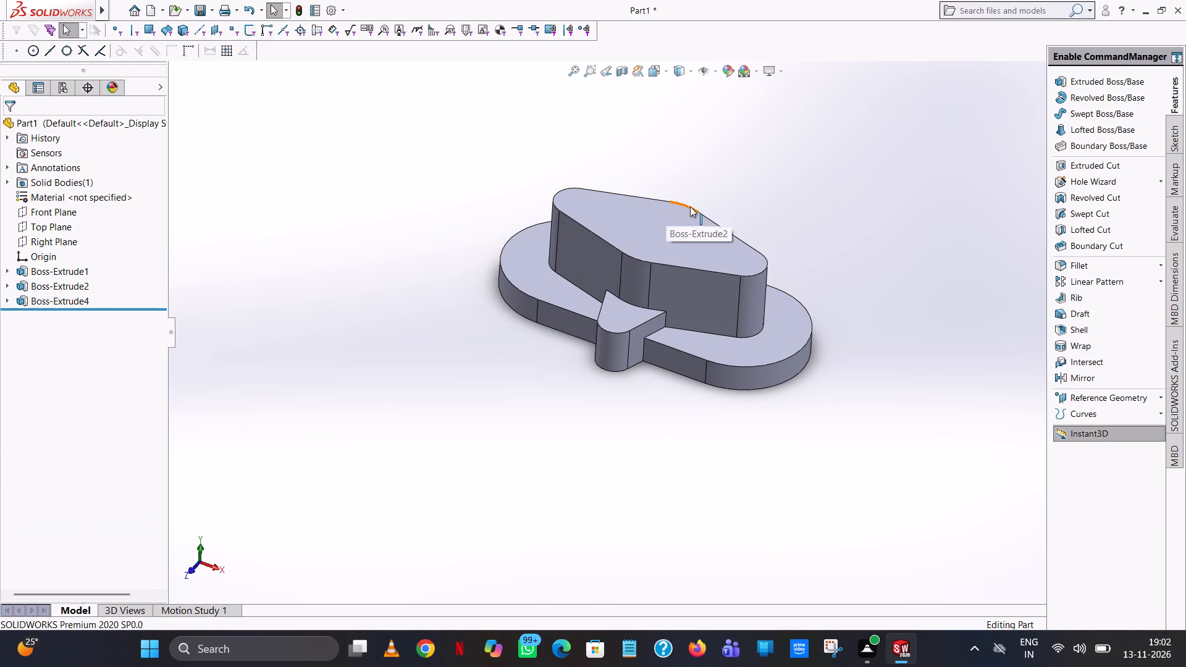
Start a boss-extrude sketch on the hub's top face and draw an origin-centred circle of 27.5 mm radius meeting the hub's curved edges.
{"action": "middle_click_drag", "start_coordinate": [693, 224], "coordinate": [702, 369]}
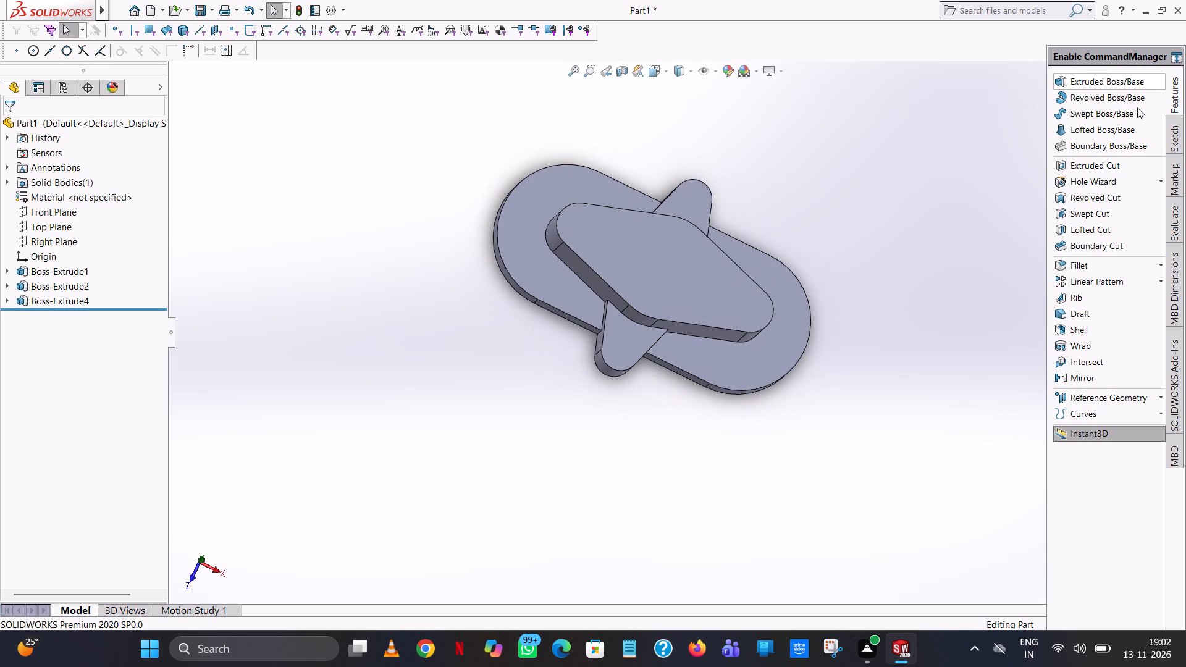
{"action": "left_click", "coordinate": [1088, 86]}
{"action": "left_click", "coordinate": [698, 265]}
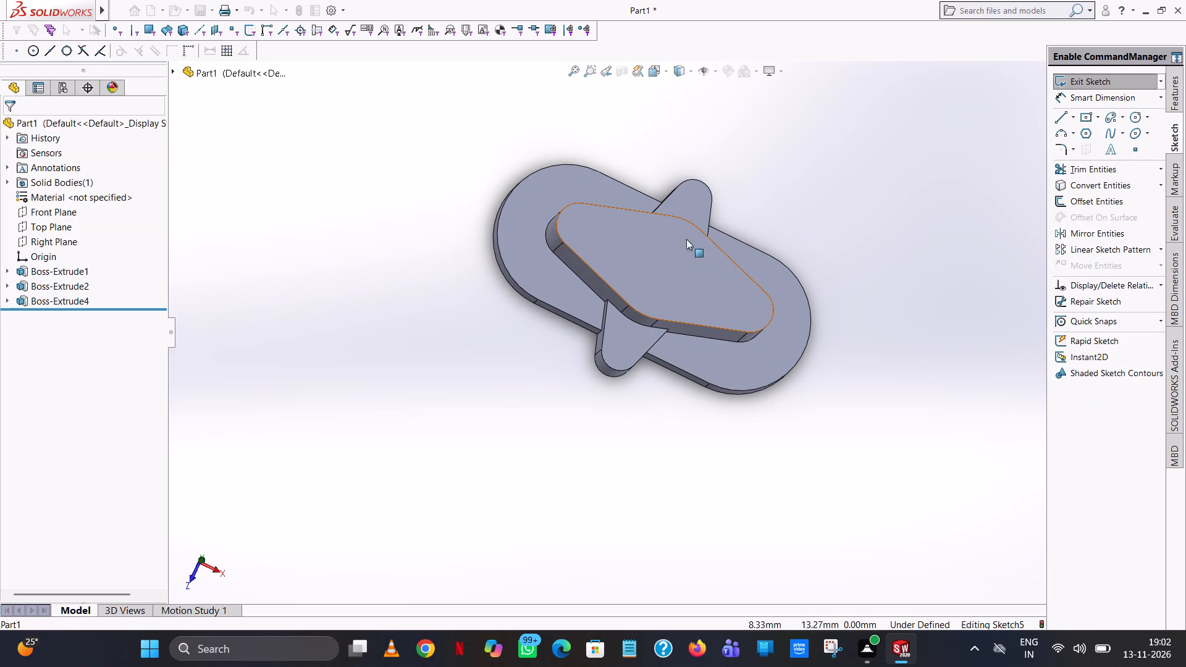
{"action": "left_click", "coordinate": [670, 72]}
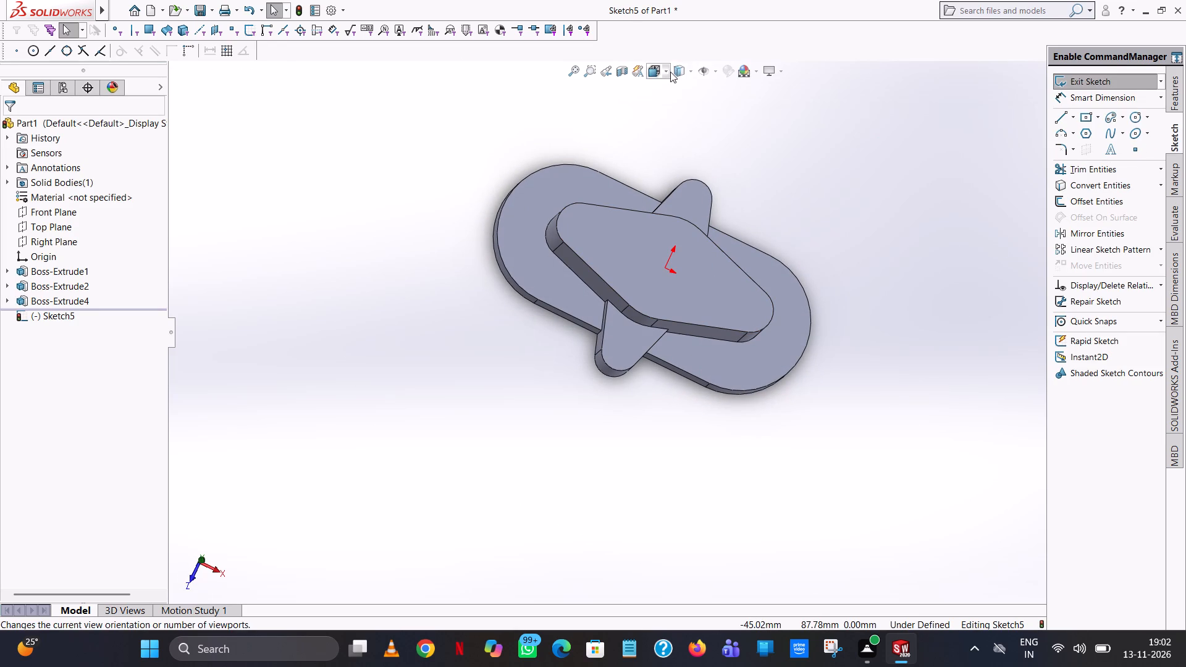
{"action": "left_click", "coordinate": [727, 141]}
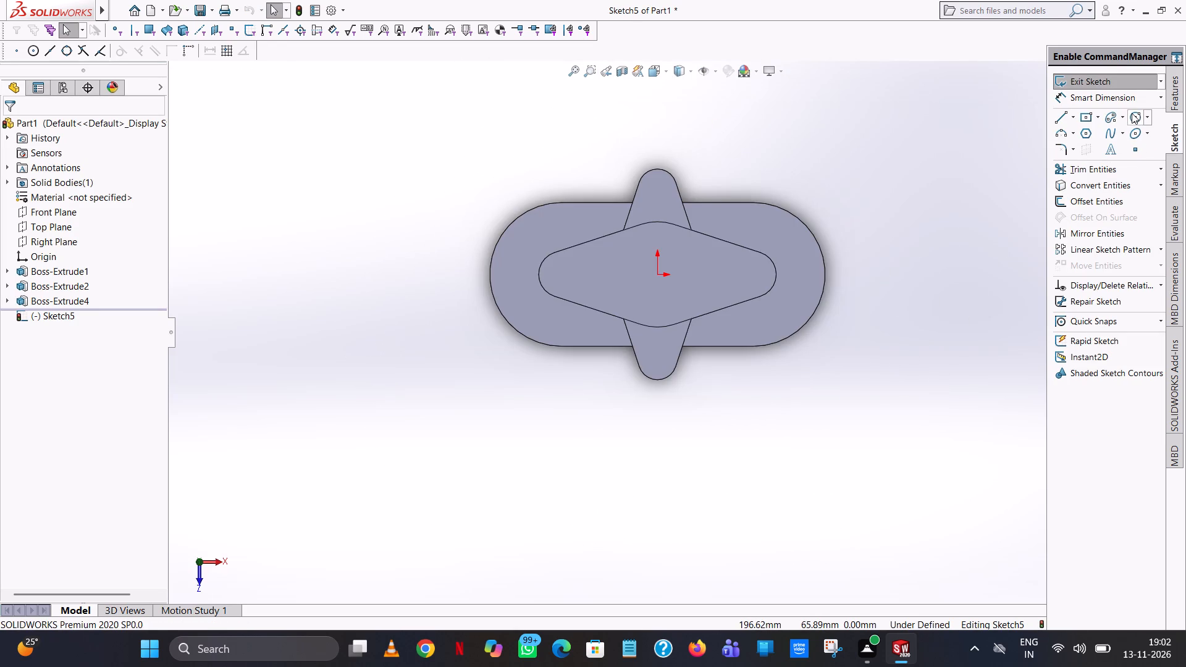
{"action": "left_click", "coordinate": [1133, 114]}
{"action": "left_click", "coordinate": [657, 276]}
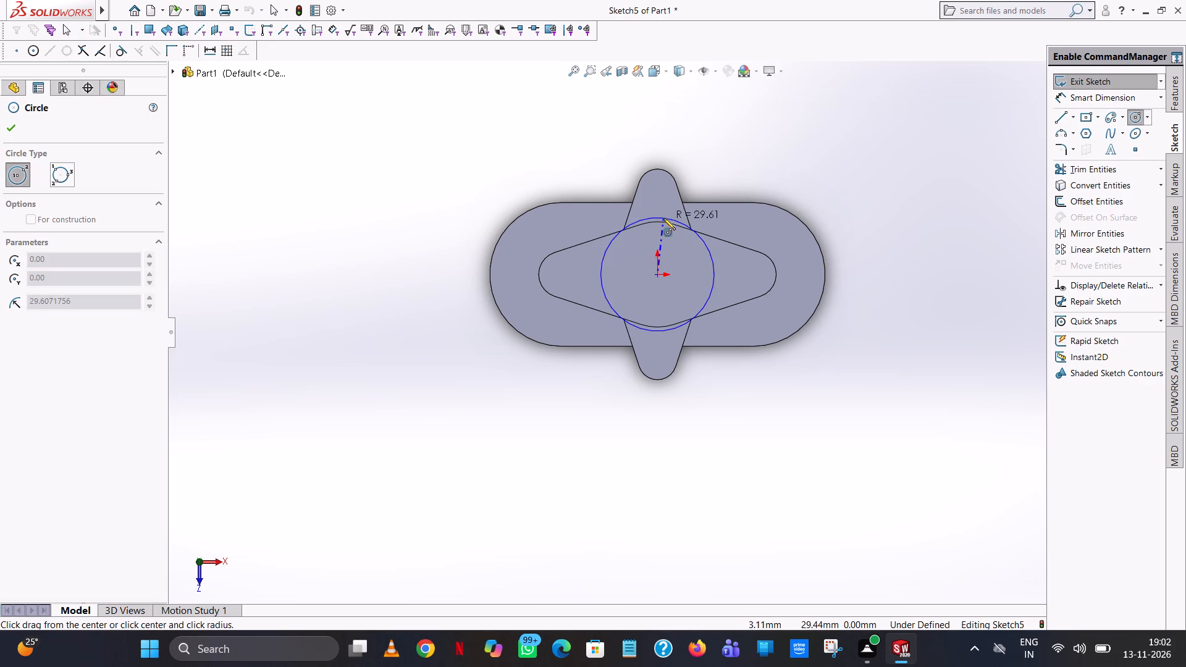
{"action": "left_click", "coordinate": [662, 224]}
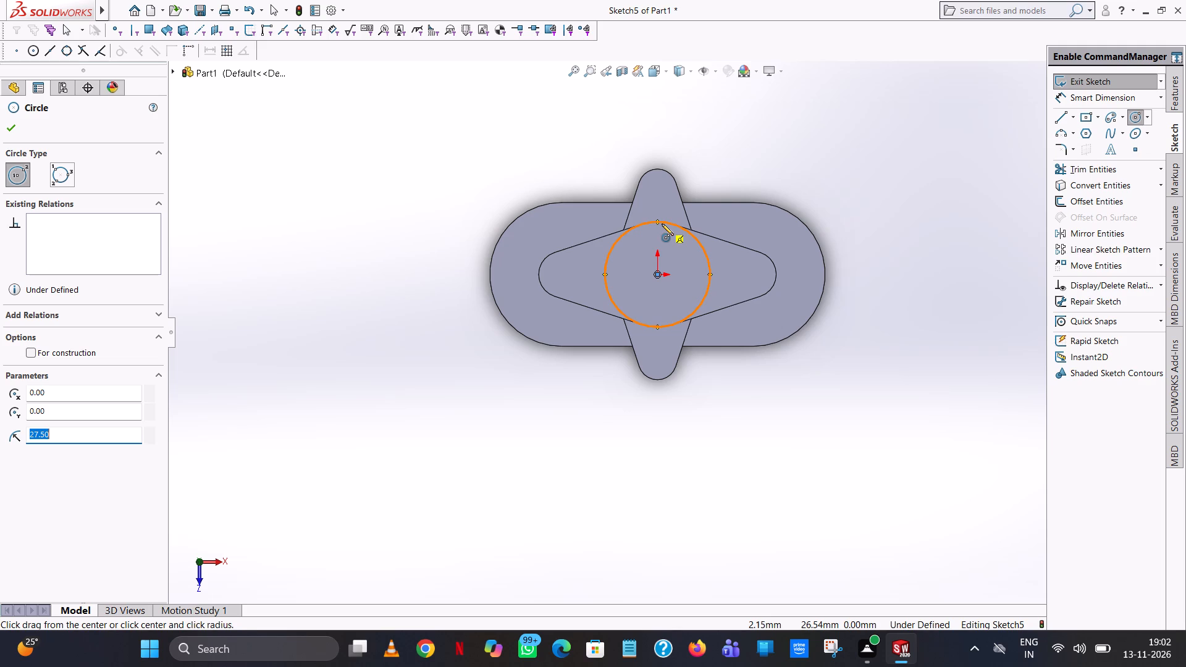
{"action": "right_click", "coordinate": [662, 224]}
{"action": "left_click", "coordinate": [684, 238]}
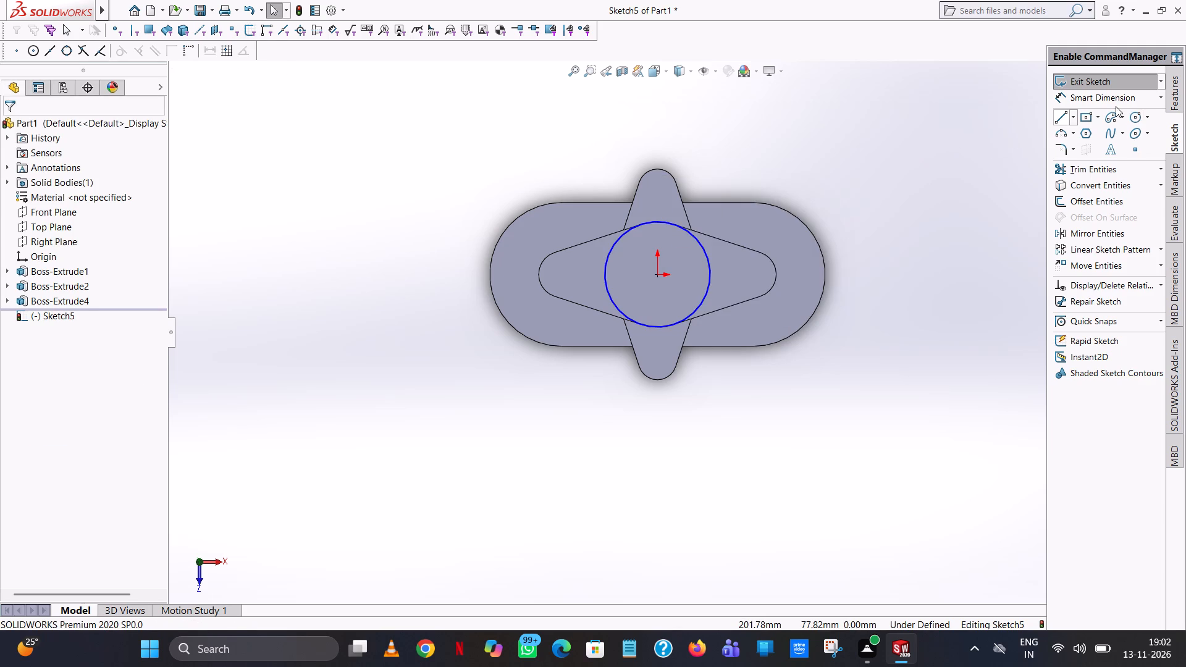
Dimension the circle on the hub's top face with a 55 mm diameter.
{"action": "left_click", "coordinate": [1119, 95]}
{"action": "left_click", "coordinate": [700, 249]}
{"action": "left_click", "coordinate": [801, 114]}
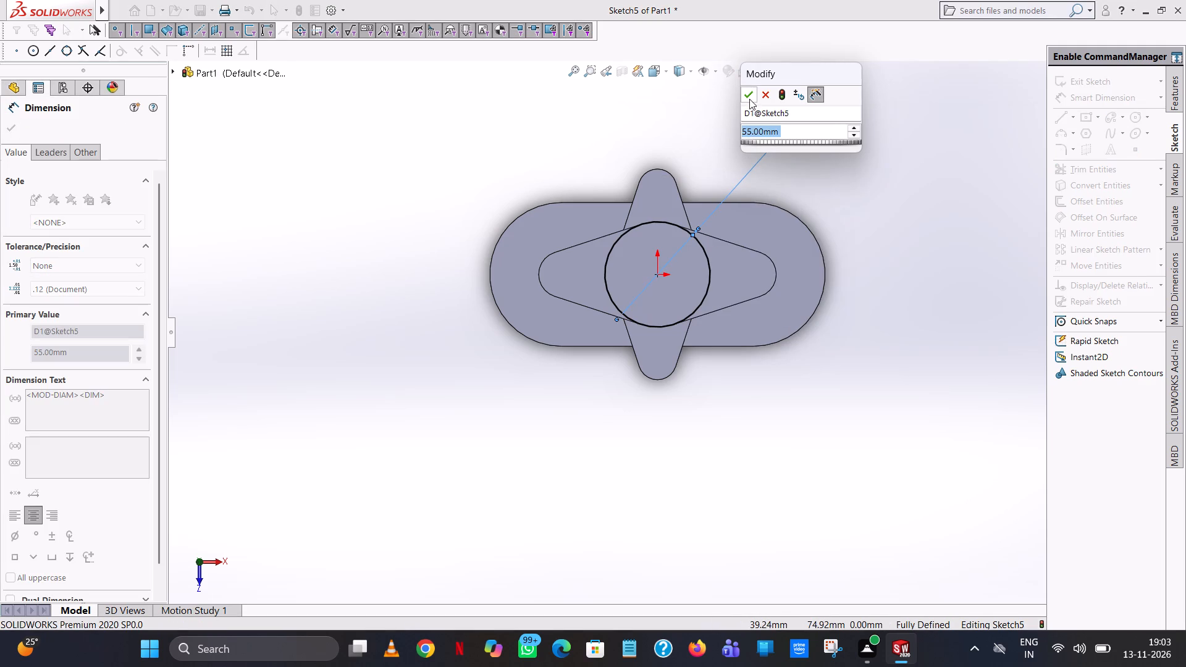
{"action": "left_click", "coordinate": [749, 99]}
{"action": "left_click", "coordinate": [854, 162]}
Extrude the 55 mm circle upward from the hub as a blind boss 10 mm deep, merged with the body.
{"action": "middle_click_drag", "start_coordinate": [661, 388], "coordinate": [631, 141]}
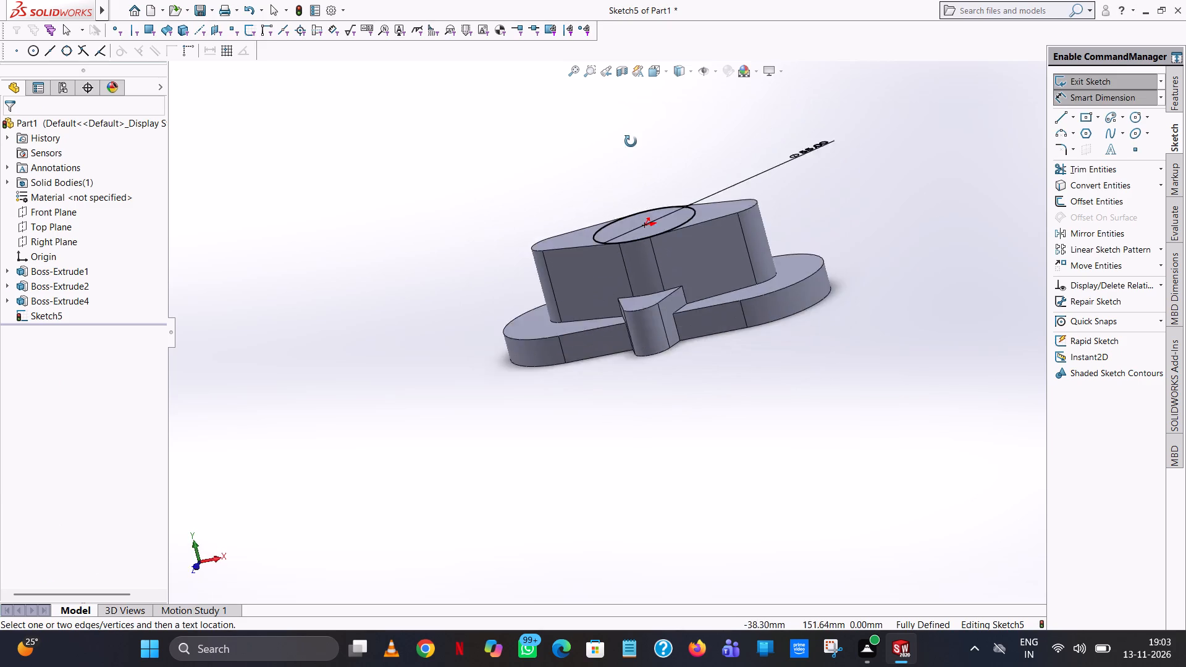
{"action": "middle_click_drag", "start_coordinate": [631, 141], "coordinate": [642, 189]}
{"action": "left_click", "coordinate": [1178, 102]}
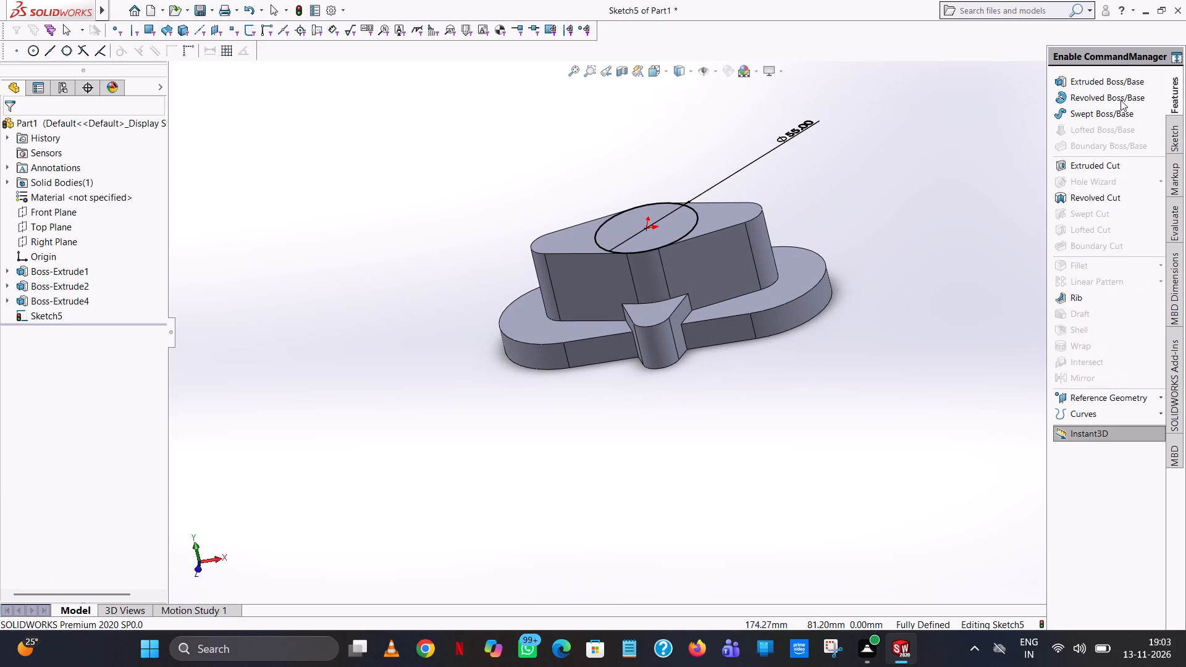
{"action": "left_click", "coordinate": [1105, 75]}
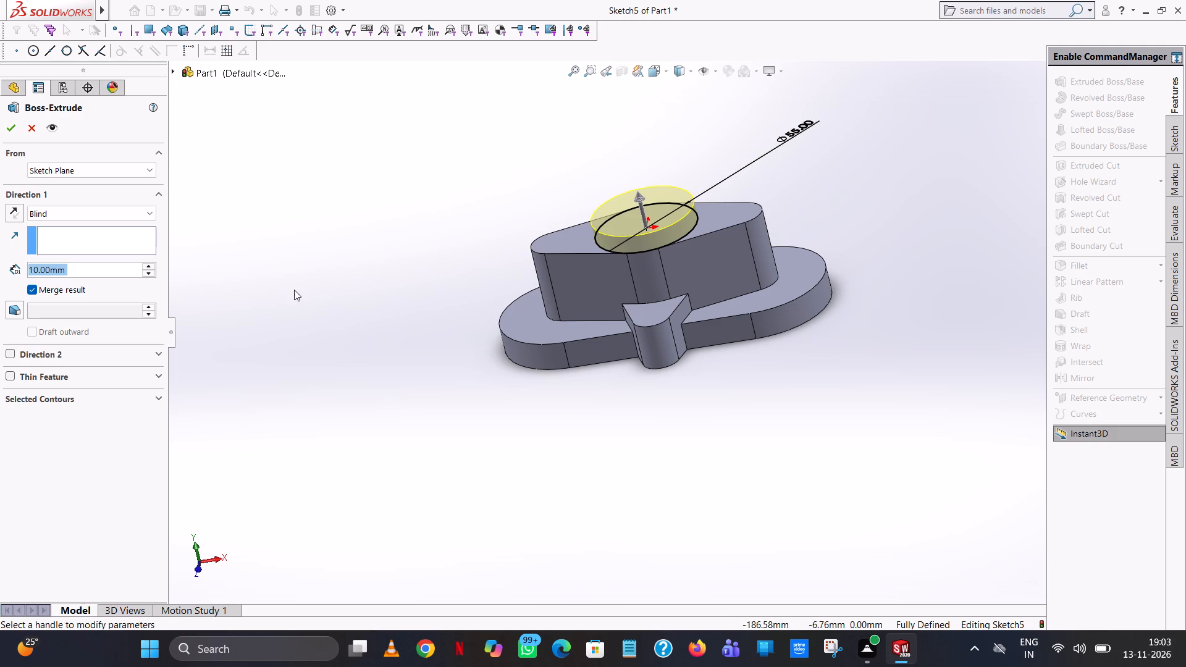
{"action": "type", "text": "65"}
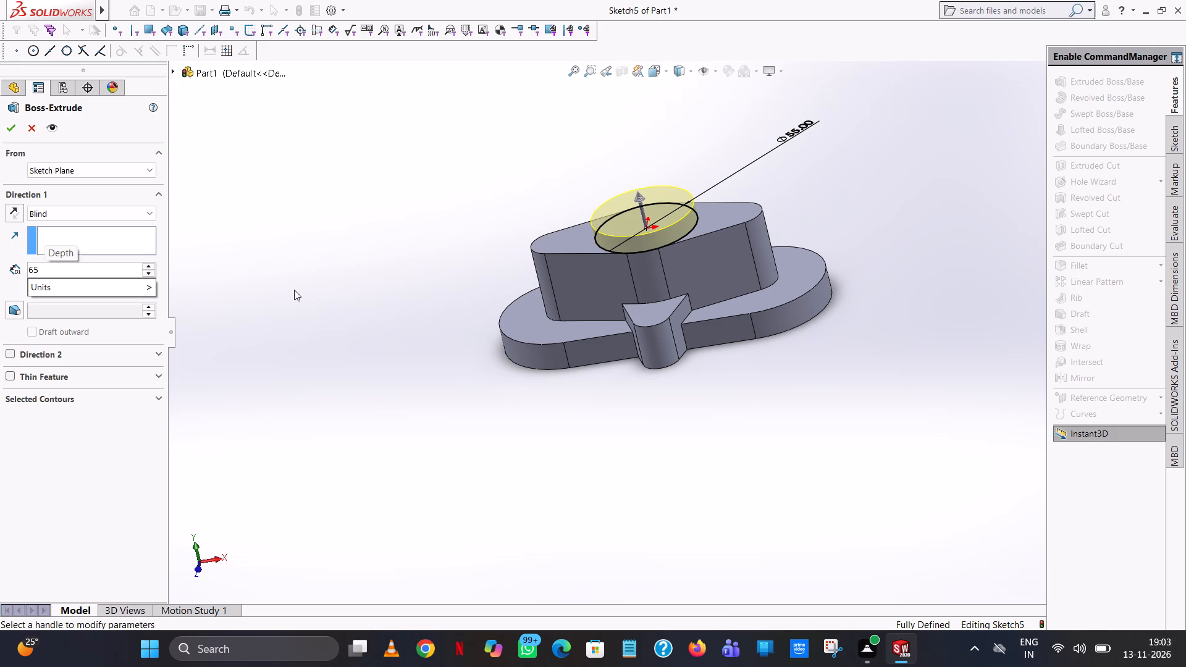
{"action": "key", "text": "minus"}
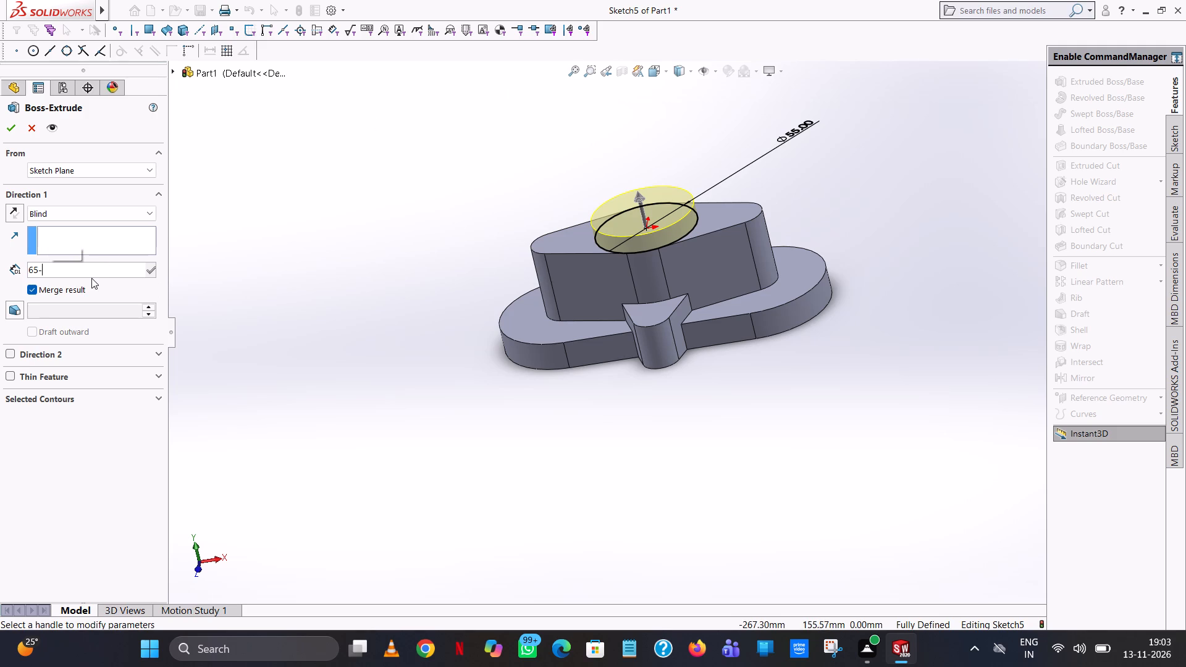
{"action": "key", "text": "BackSpace"}
{"action": "key", "text": "BackSpace"}
{"action": "key", "text": "BackSpace"}
{"action": "type", "text": "10"}
{"action": "key", "text": "Return"}
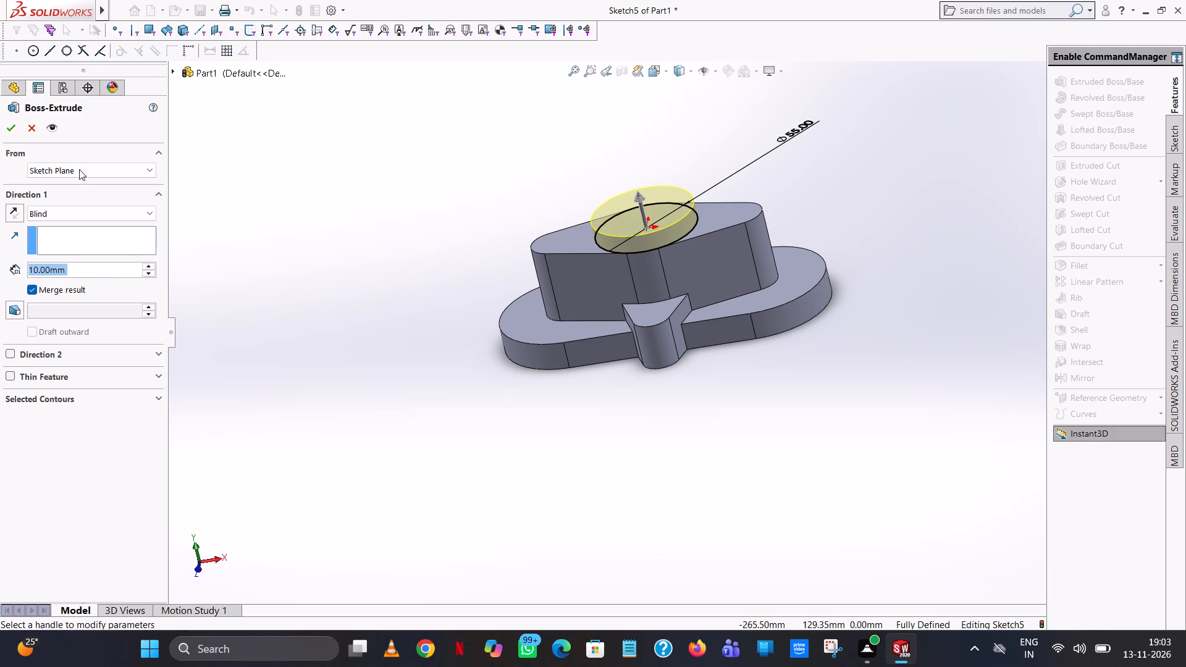
{"action": "left_click", "coordinate": [8, 133]}
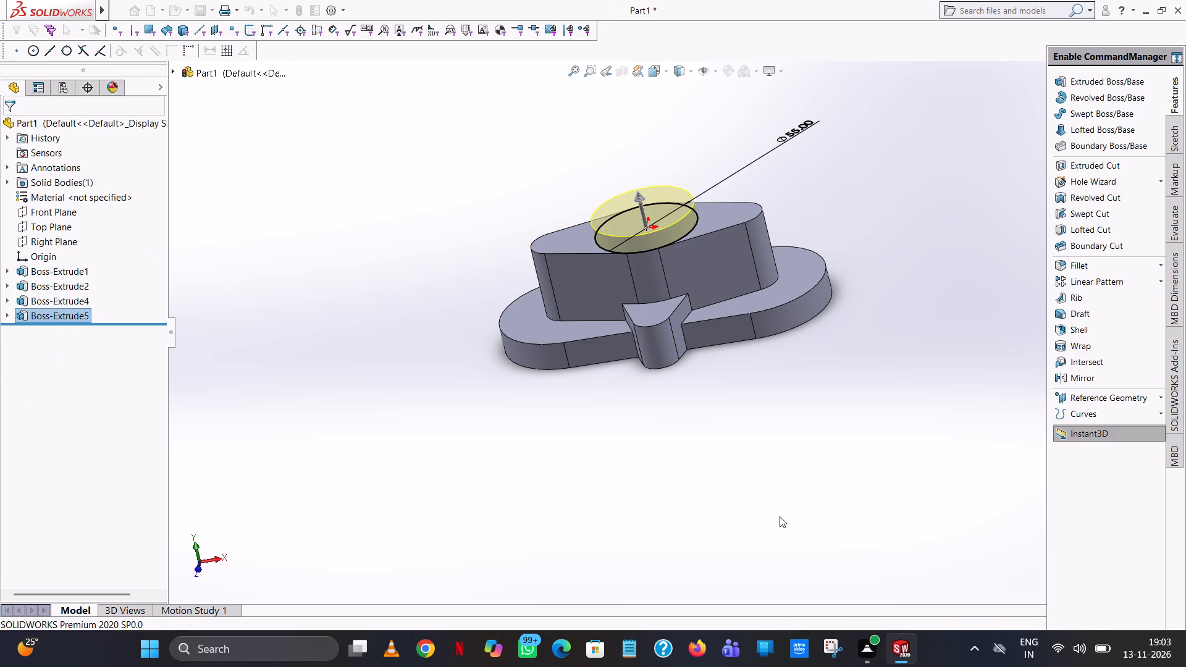
{"action": "left_click", "coordinate": [761, 489]}
Start an extruded-cut sketch on the round boss's top face and draw an origin-centred circle with a radius of 46/2 (23 mm).
{"action": "middle_click_drag", "start_coordinate": [767, 470], "coordinate": [746, 505]}
{"action": "scroll", "coordinate": [736, 471], "scroll_direction": "up", "scroll_amount": 1}
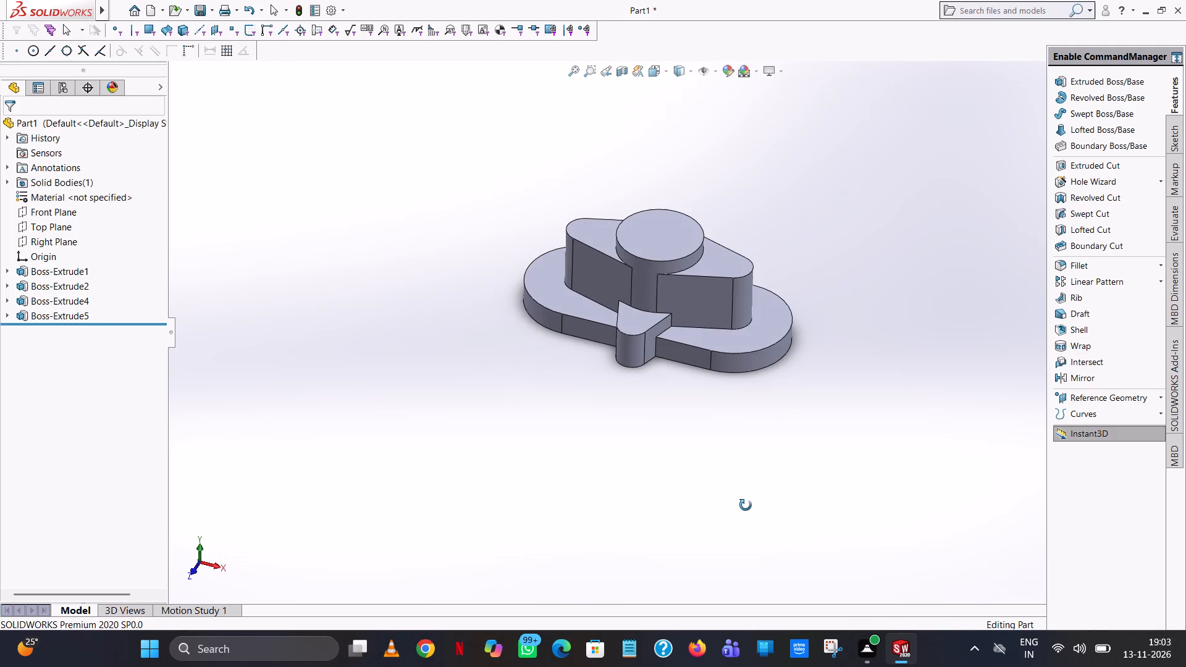
{"action": "middle_click_drag", "start_coordinate": [746, 505], "coordinate": [714, 555]}
{"action": "middle_click_drag", "start_coordinate": [806, 282], "coordinate": [722, 470]}
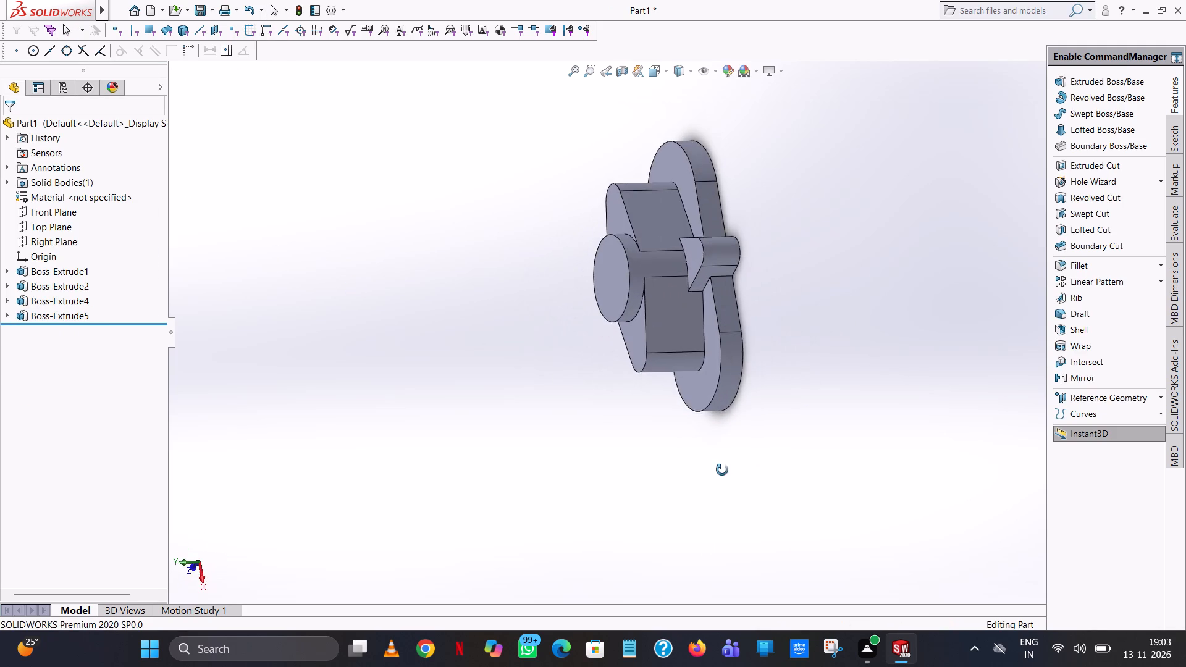
{"action": "middle_click_drag", "start_coordinate": [722, 470], "coordinate": [853, 282]}
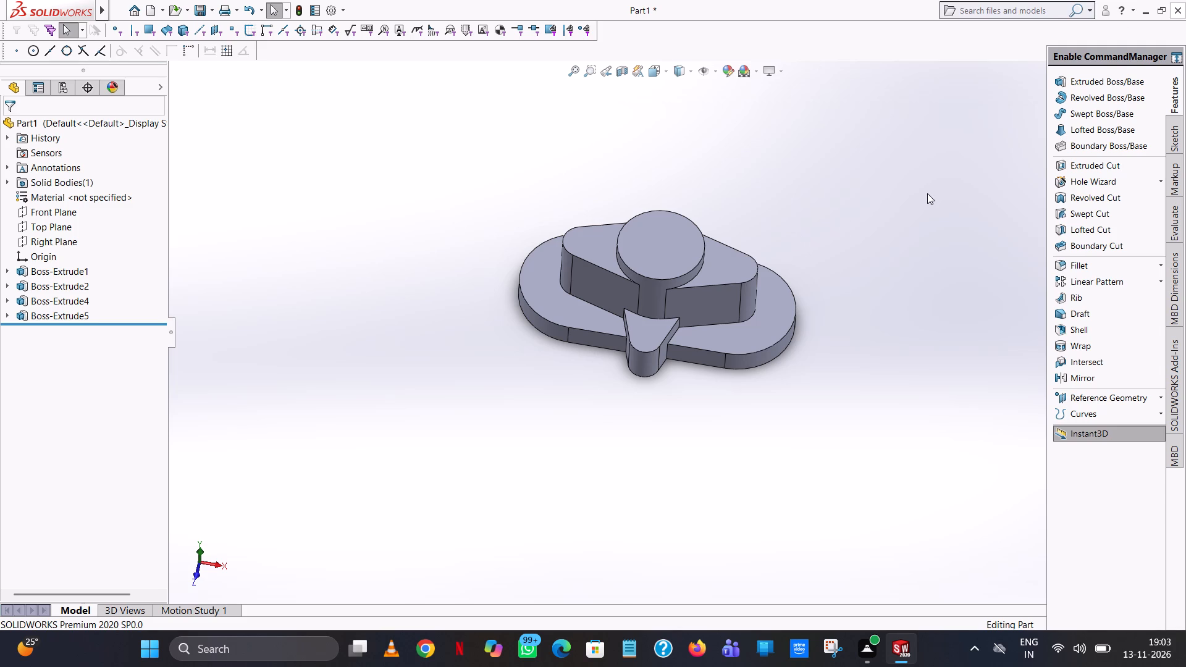
{"action": "left_click", "coordinate": [1102, 165]}
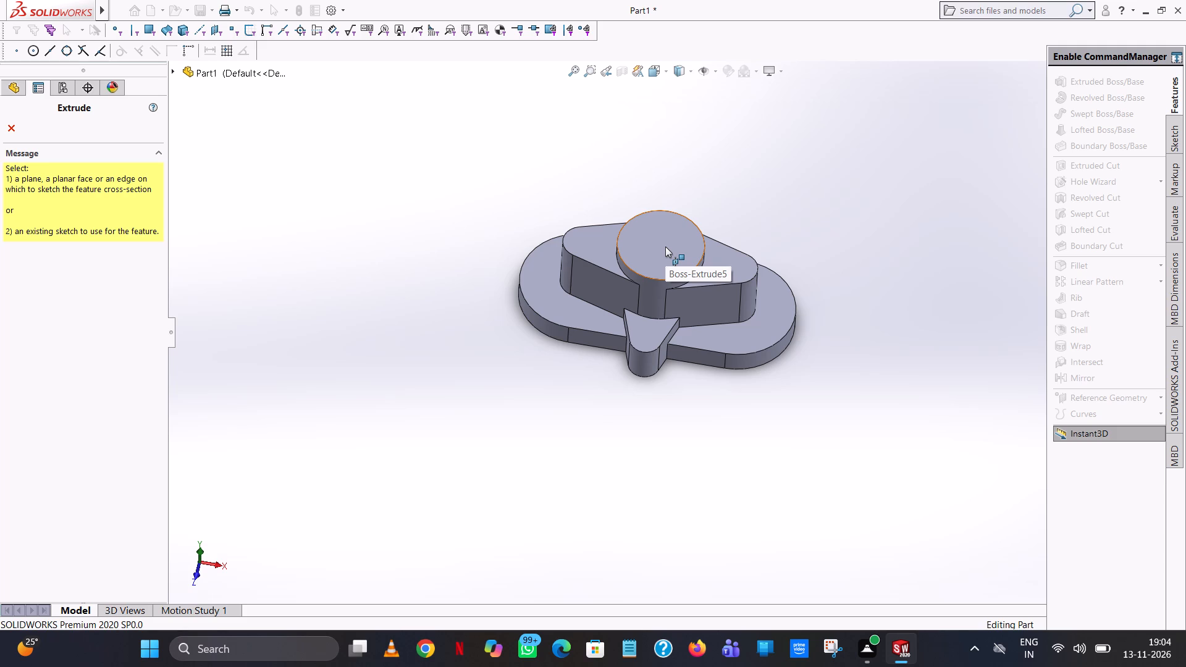
{"action": "left_click", "coordinate": [665, 246]}
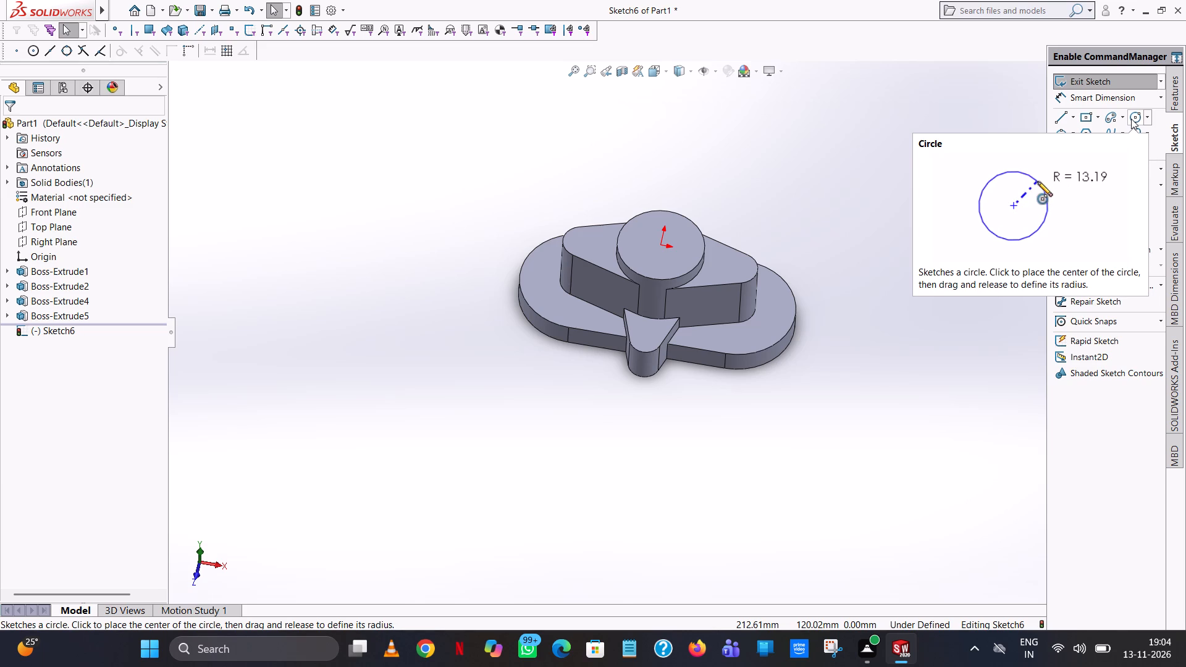
{"action": "left_click", "coordinate": [1131, 119]}
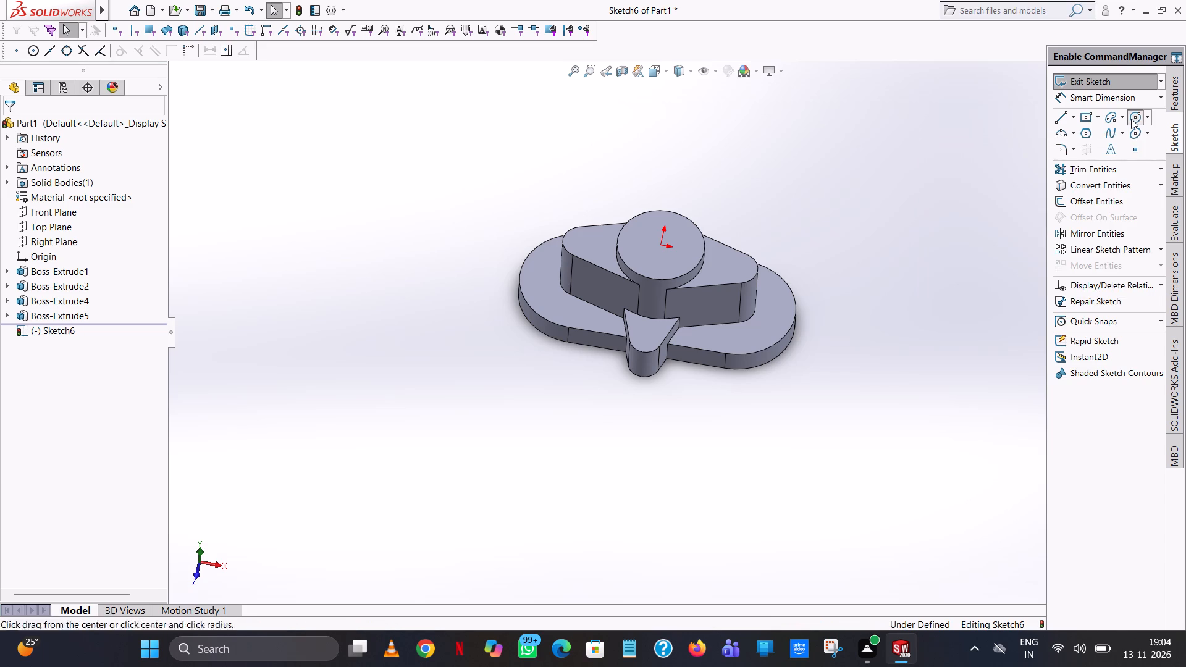
{"action": "left_click", "coordinate": [665, 70]}
{"action": "left_click", "coordinate": [722, 144]}
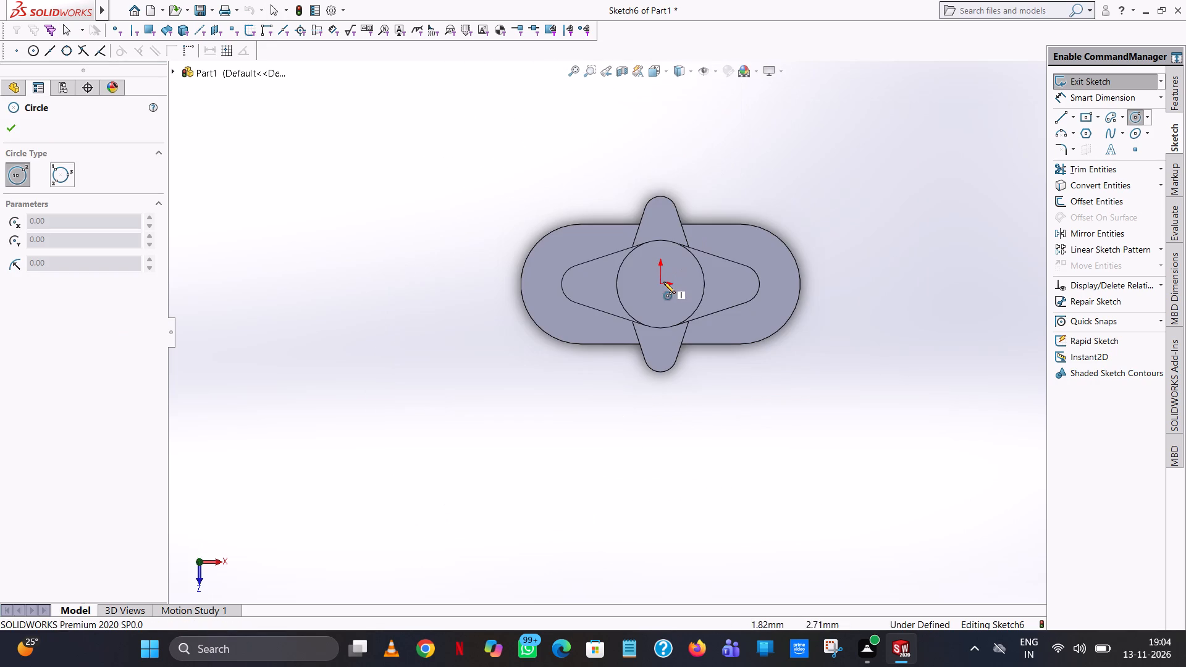
{"action": "left_click", "coordinate": [663, 283]}
{"action": "scroll", "coordinate": [683, 277], "scroll_direction": "down", "scroll_amount": 4}
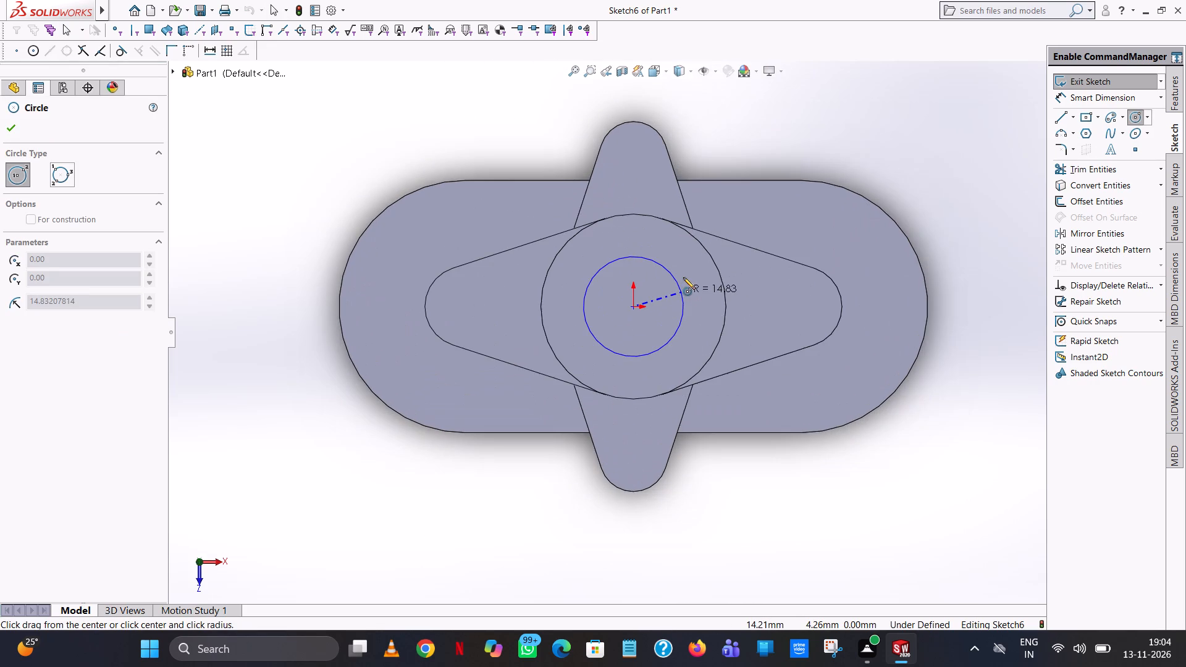
{"action": "left_click", "coordinate": [695, 267]}
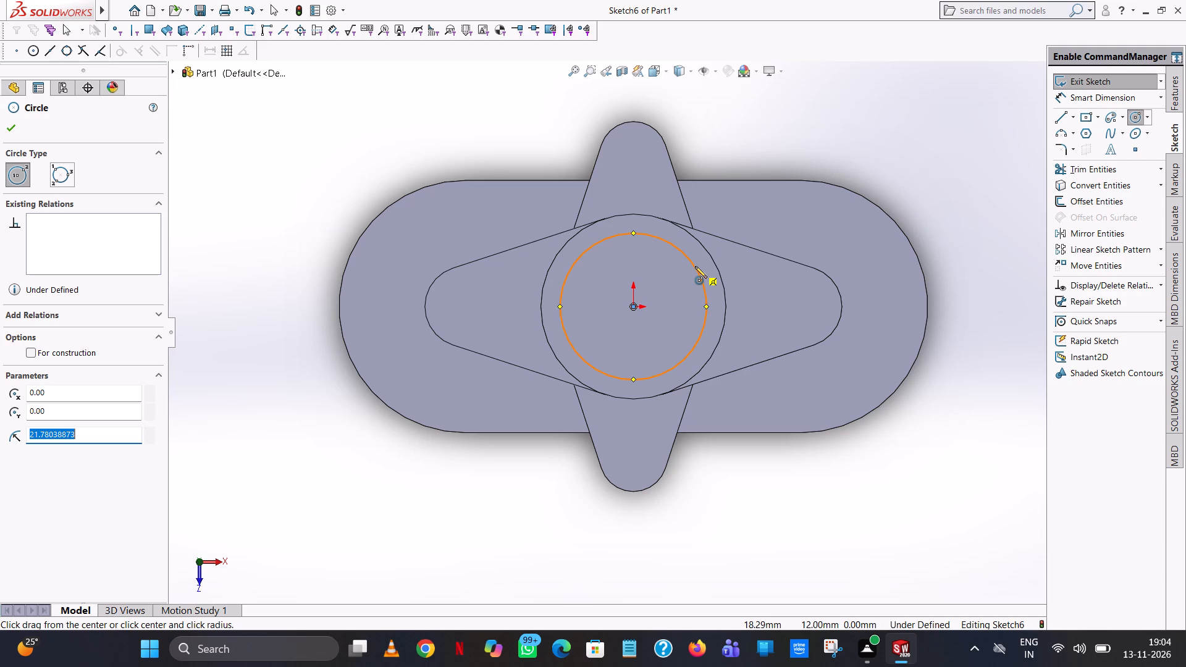
{"action": "type", "text": "46/2"}
{"action": "key", "text": "Return"}
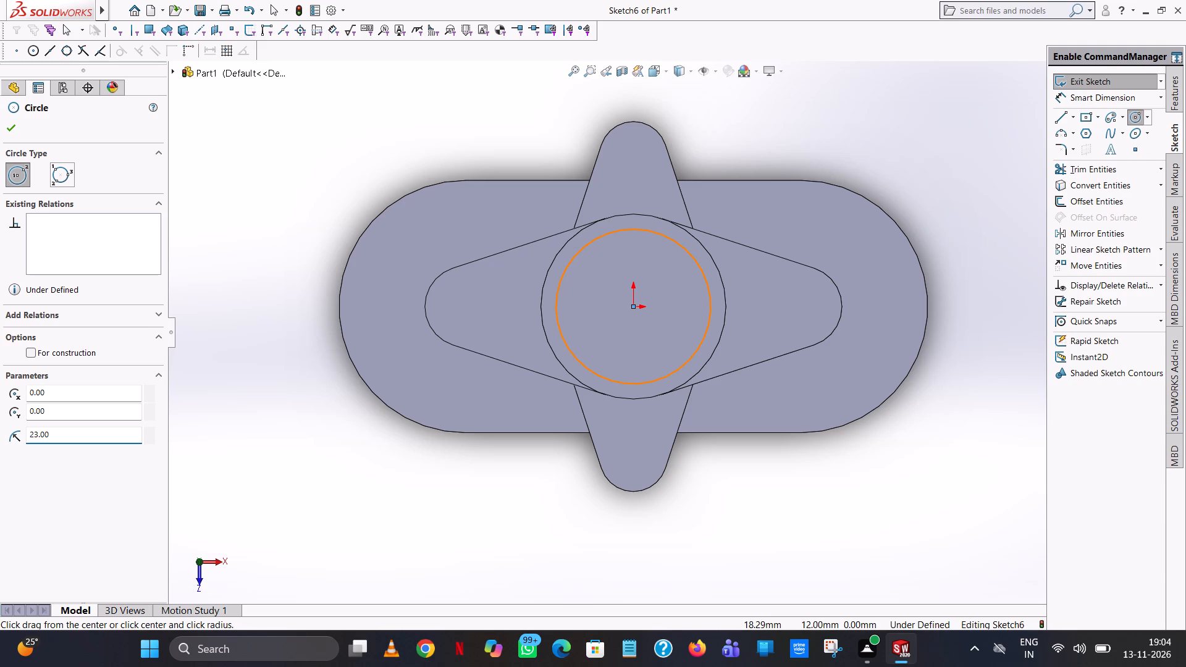
{"action": "right_click", "coordinate": [695, 266]}
{"action": "left_click", "coordinate": [728, 274]}
{"action": "left_click", "coordinate": [843, 123]}
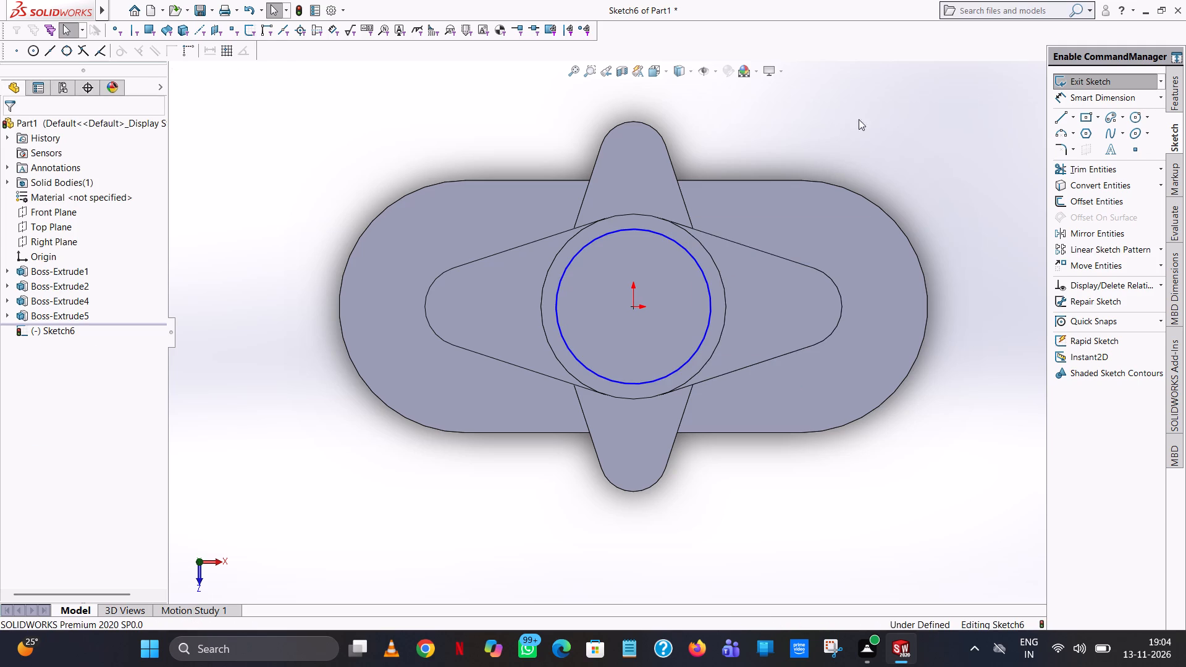
Dimension the circle on the round boss's top face with a 46 mm diameter.
{"action": "left_click", "coordinate": [1098, 96]}
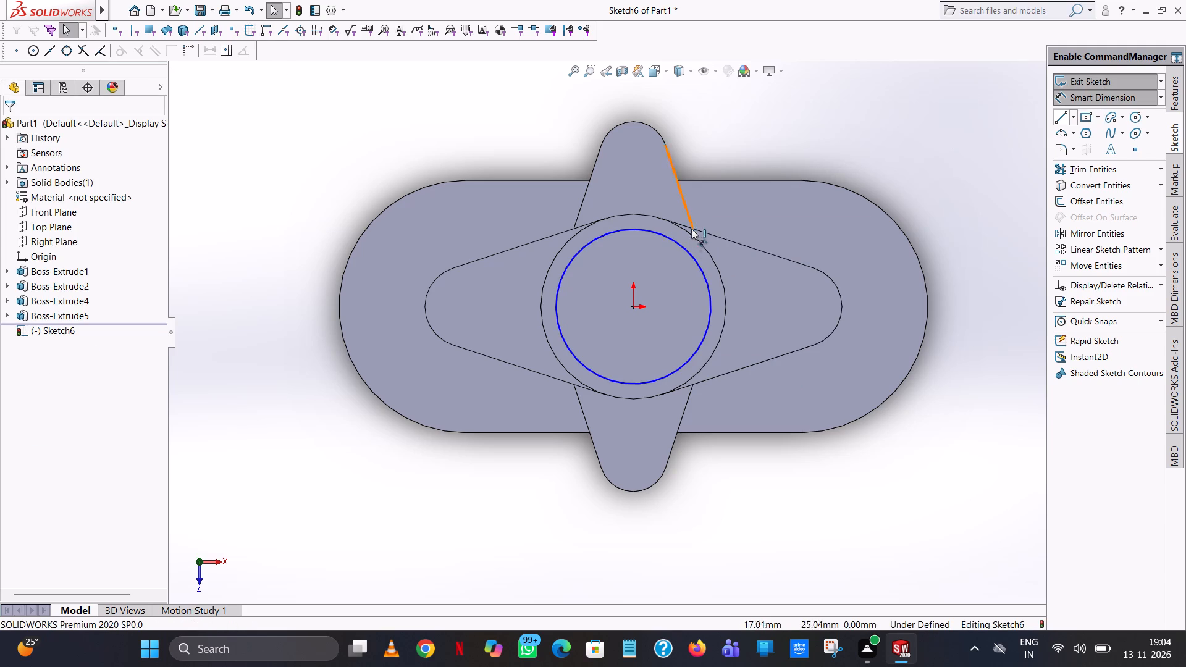
{"action": "left_click", "coordinate": [693, 261]}
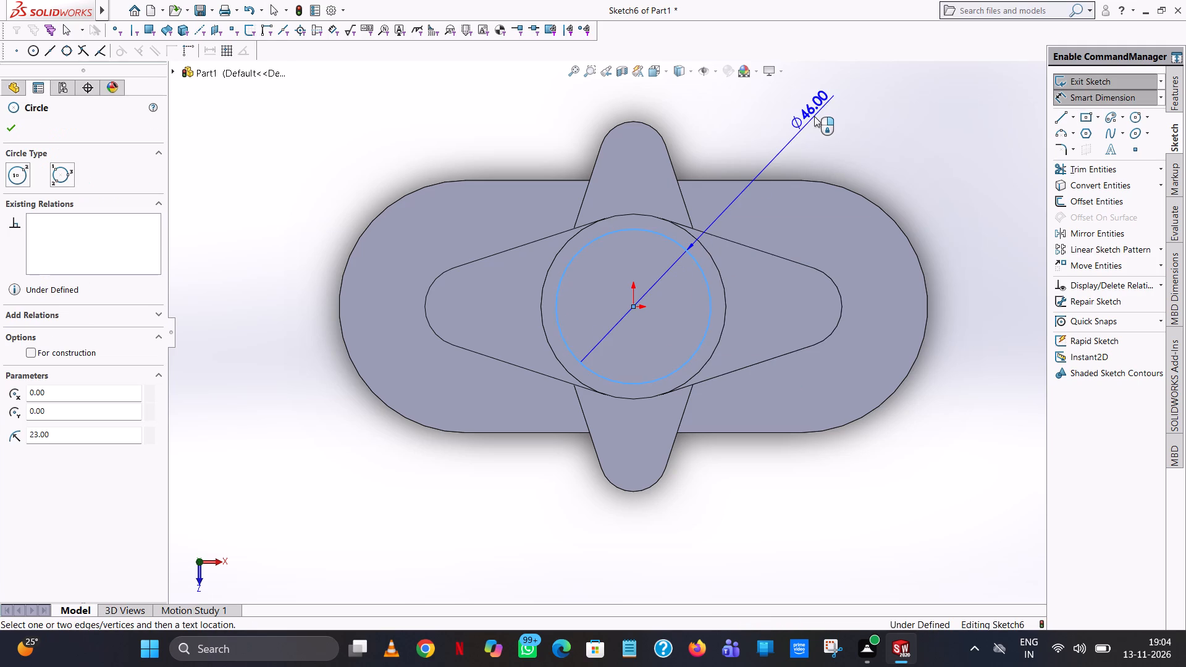
{"action": "left_click", "coordinate": [814, 116]}
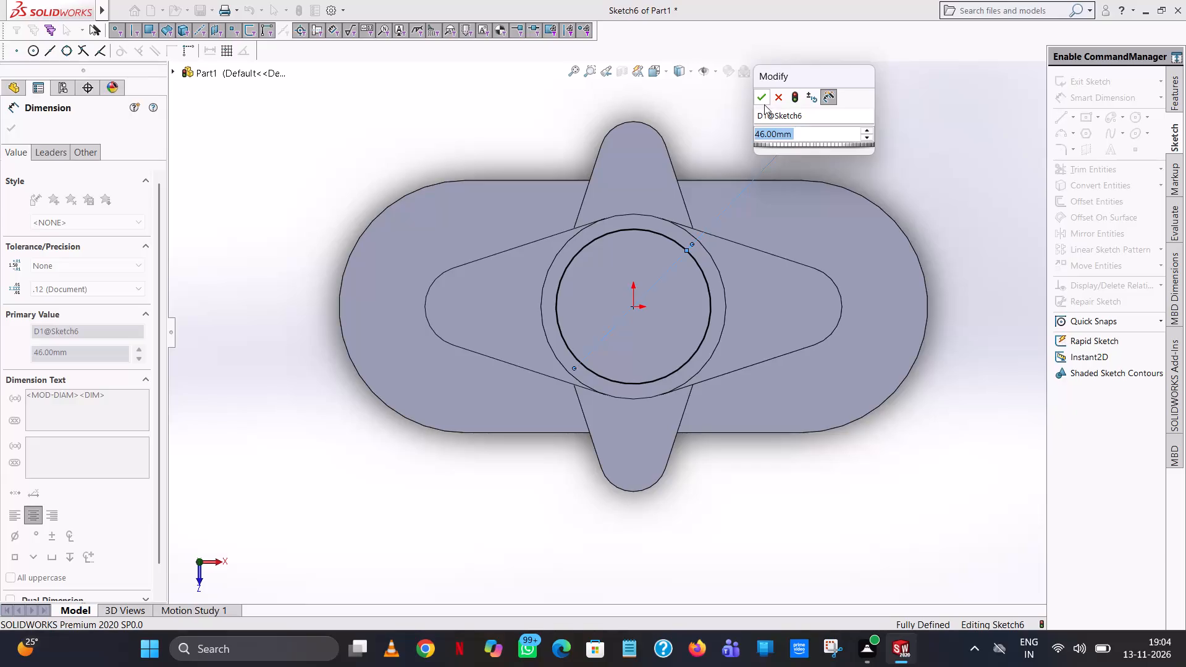
{"action": "left_click", "coordinate": [764, 103]}
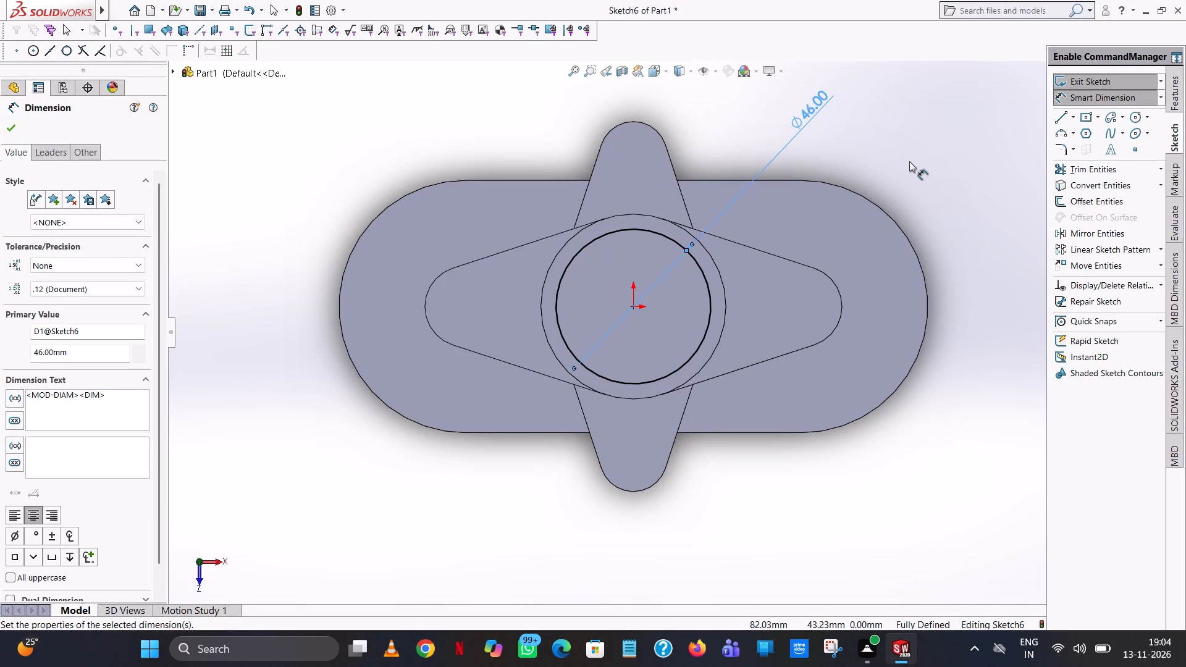
{"action": "left_click", "coordinate": [909, 160]}
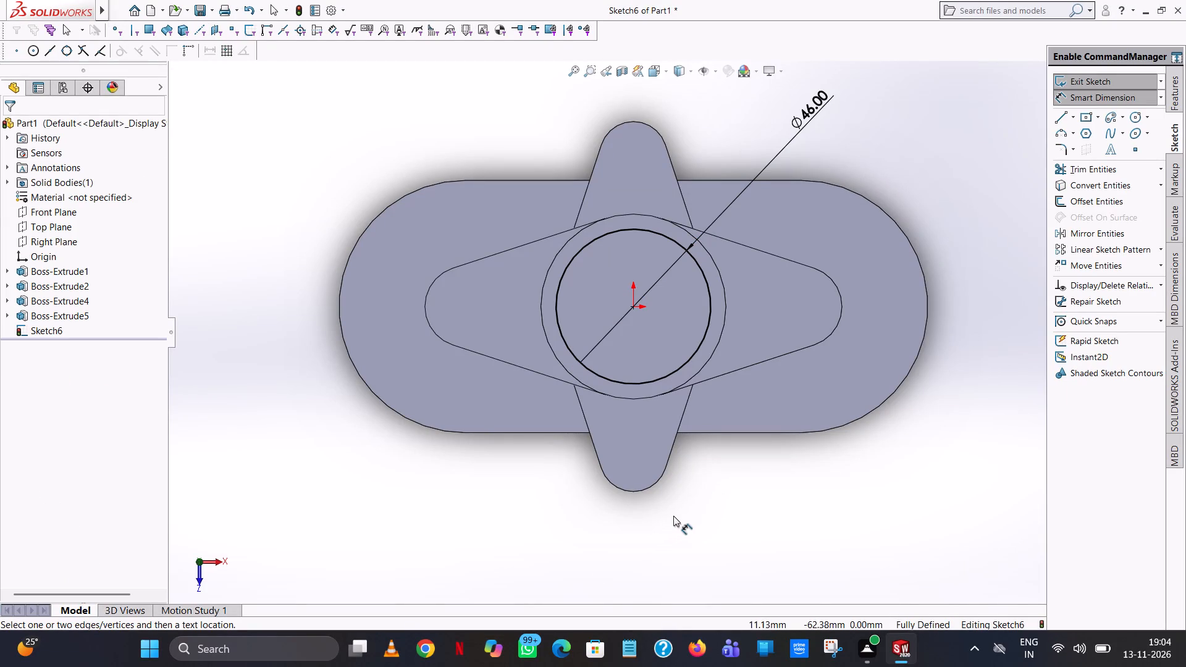
Cut the 46 mm circle into the round boss's top face as a blind recess 2 mm deep.
{"action": "scroll", "coordinate": [607, 537], "scroll_direction": "down", "scroll_amount": 1}
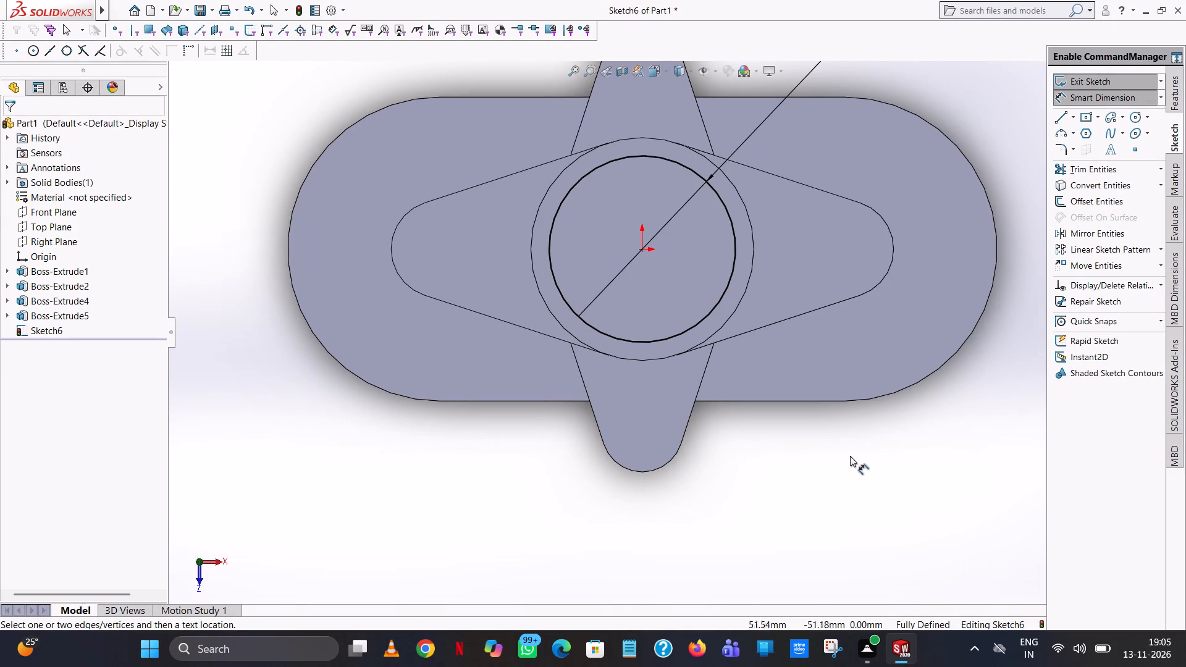
{"action": "middle_click_drag", "start_coordinate": [844, 450], "coordinate": [816, 200]}
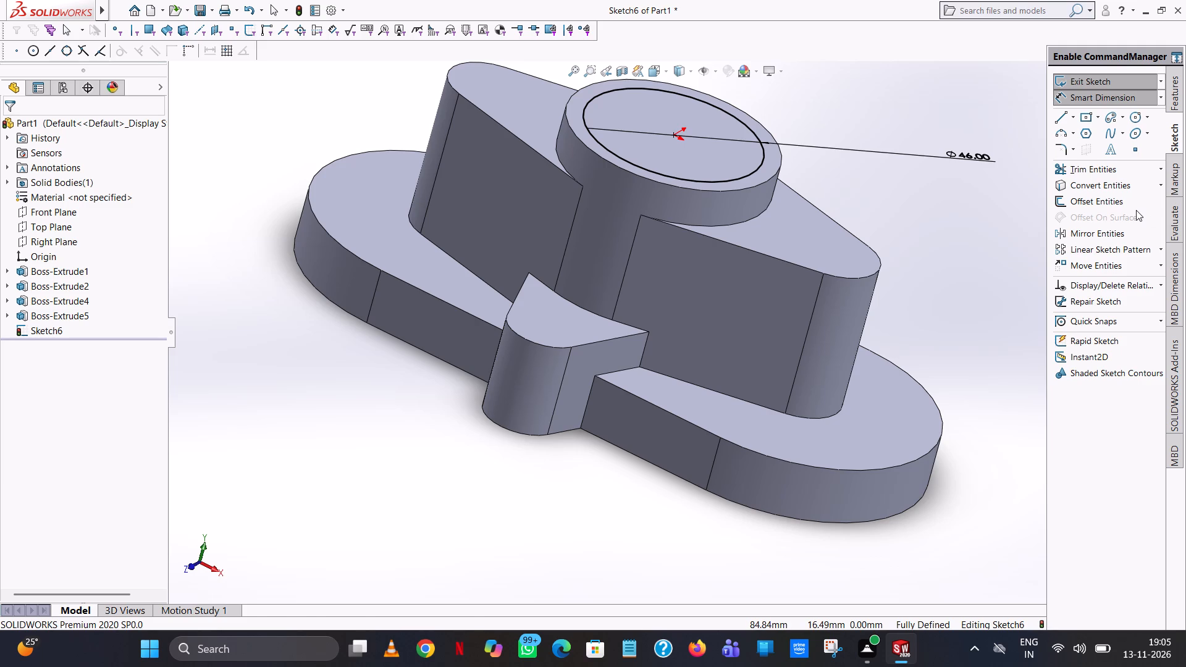
{"action": "left_click", "coordinate": [1179, 90]}
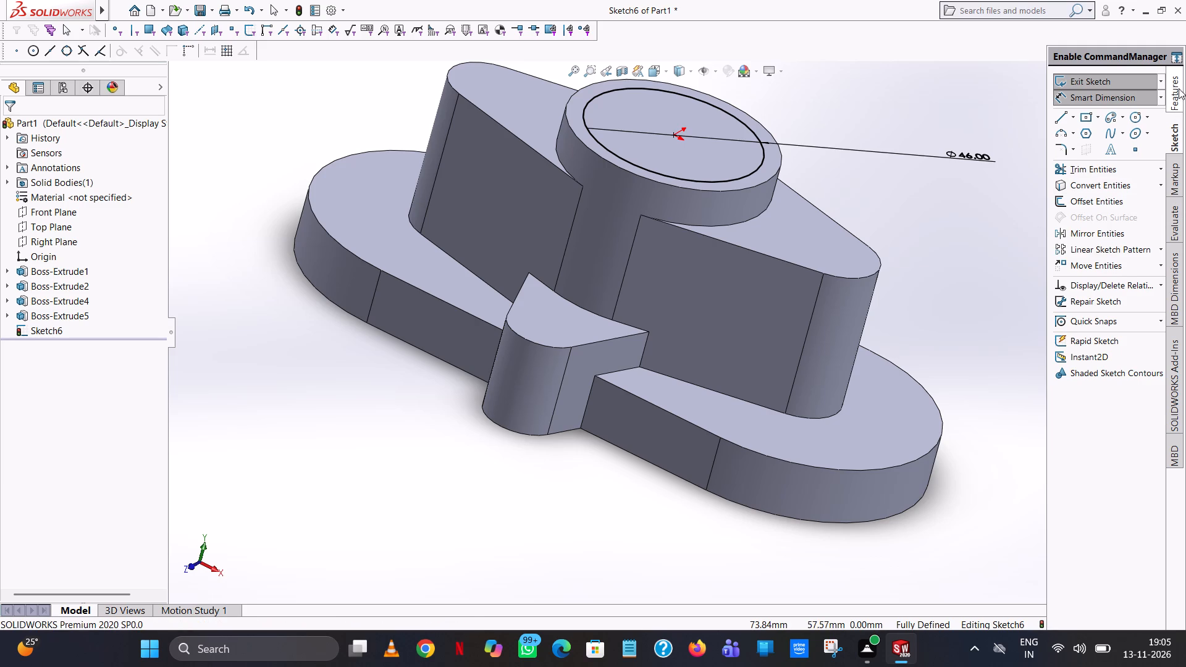
{"action": "left_click", "coordinate": [1087, 169]}
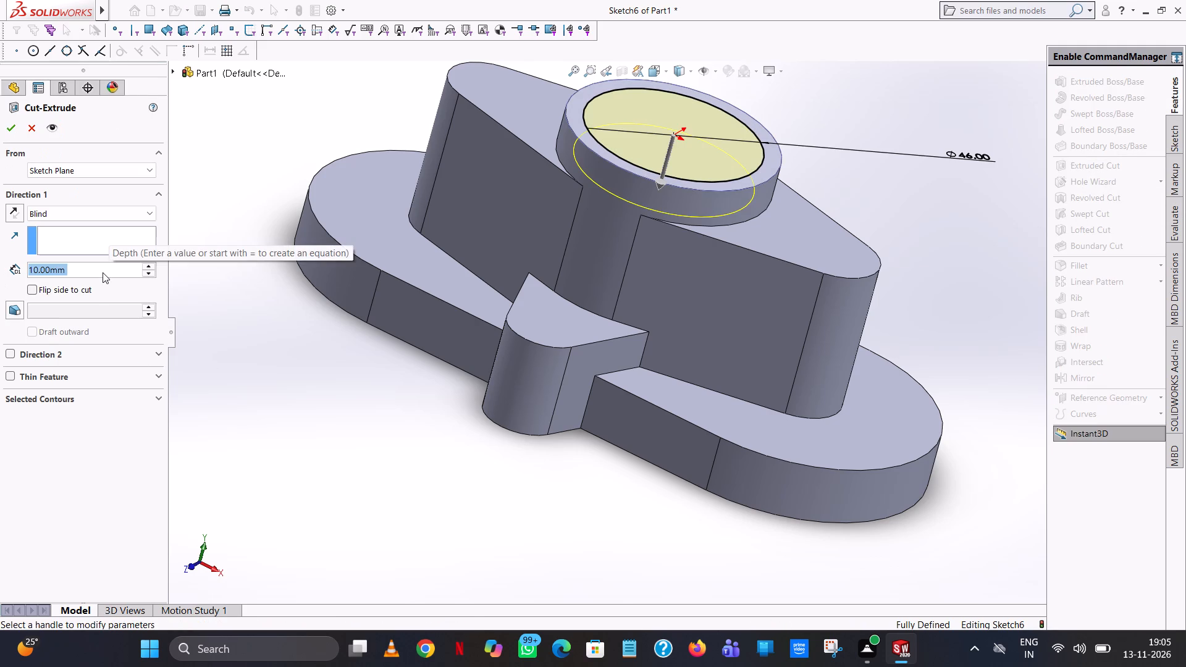
{"action": "key", "text": "2"}
{"action": "key", "text": "Return"}
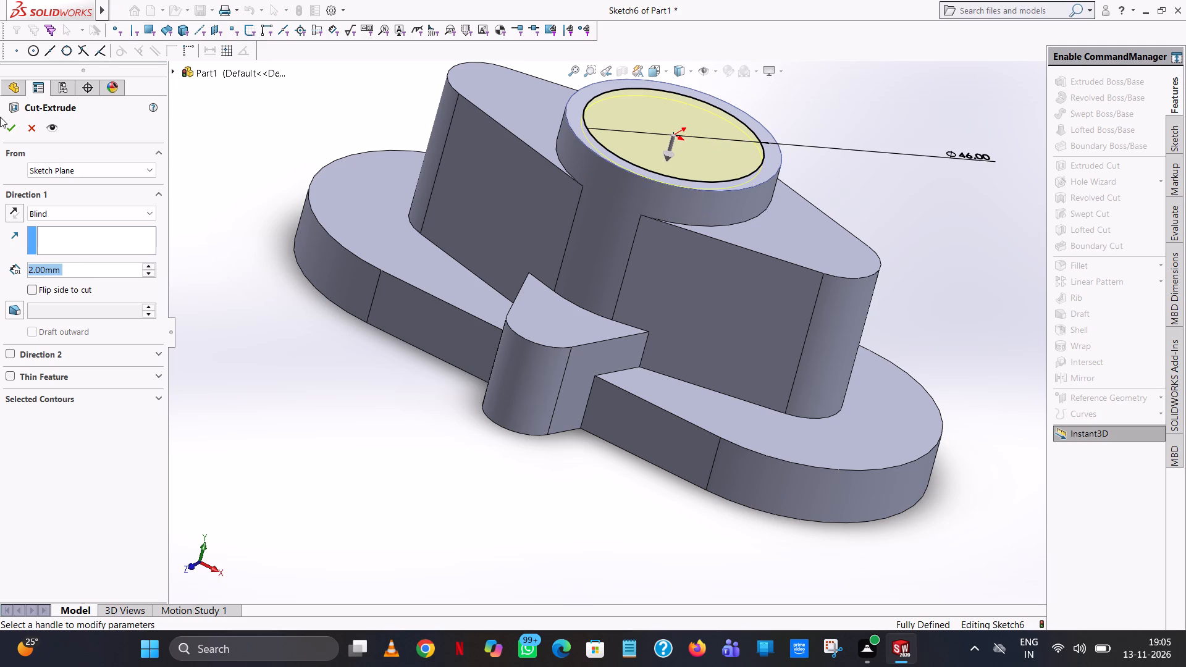
{"action": "double_click", "coordinate": [9, 118]}
{"action": "left_click", "coordinate": [921, 184]}
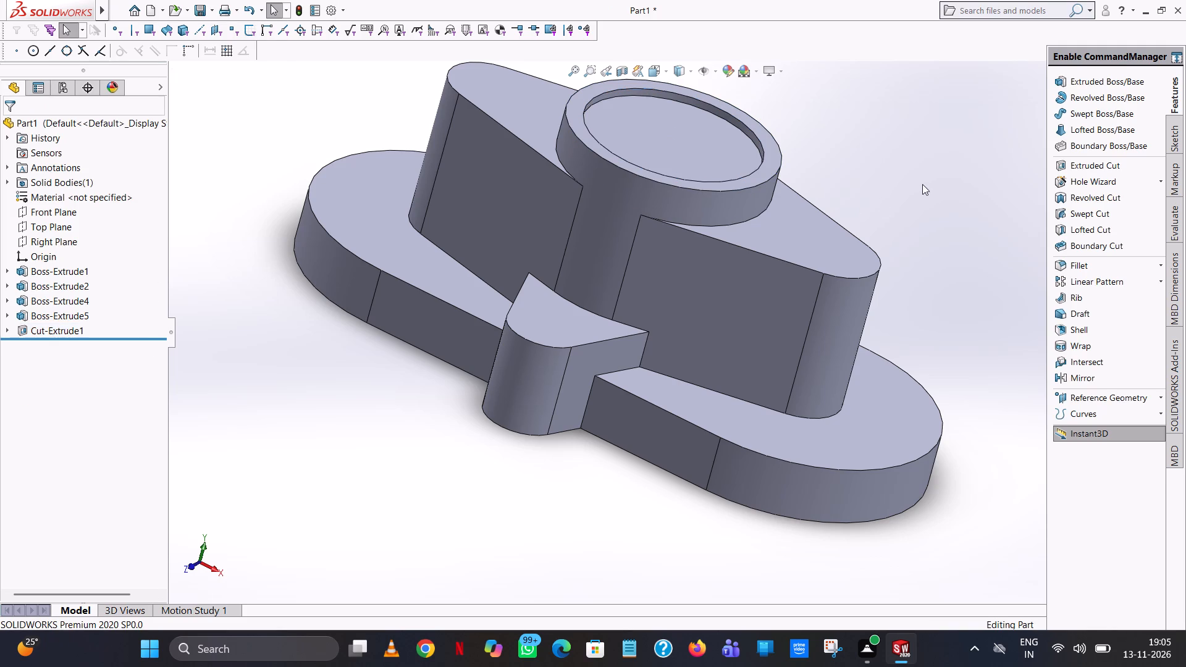
Fillet the upper edge of the 46 mm recess with a 2 mm radius.
{"action": "left_click", "coordinate": [1079, 259]}
{"action": "key", "text": "2"}
{"action": "key", "text": "Return"}
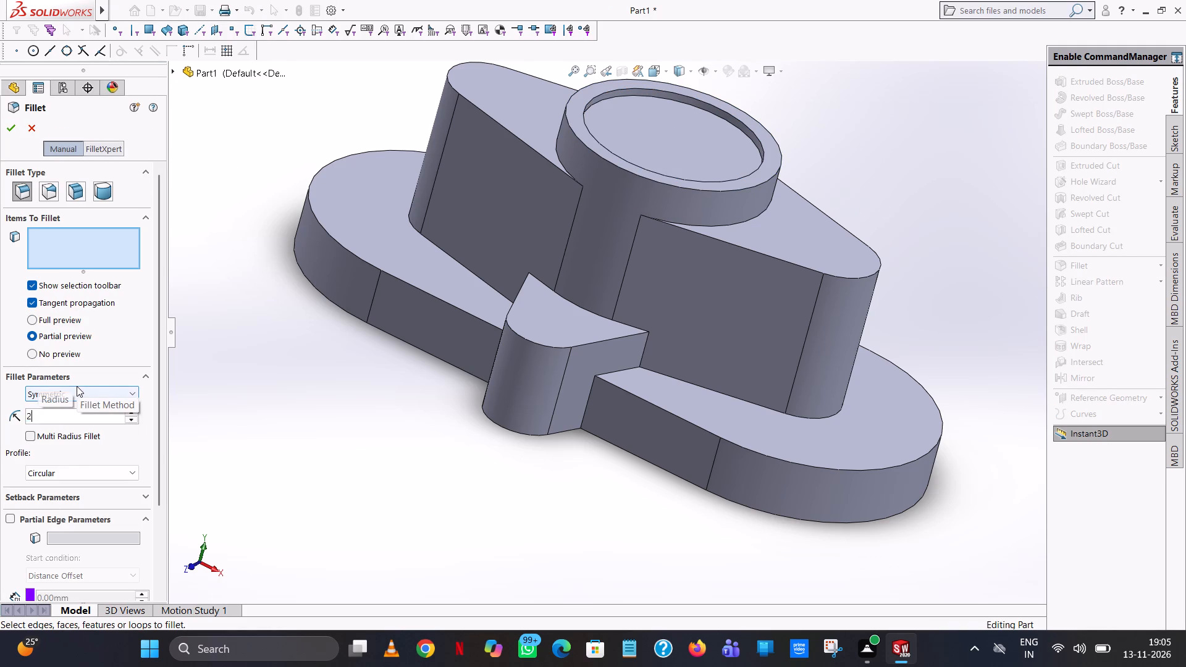
{"action": "left_click", "coordinate": [684, 94]}
{"action": "left_click", "coordinate": [15, 119]}
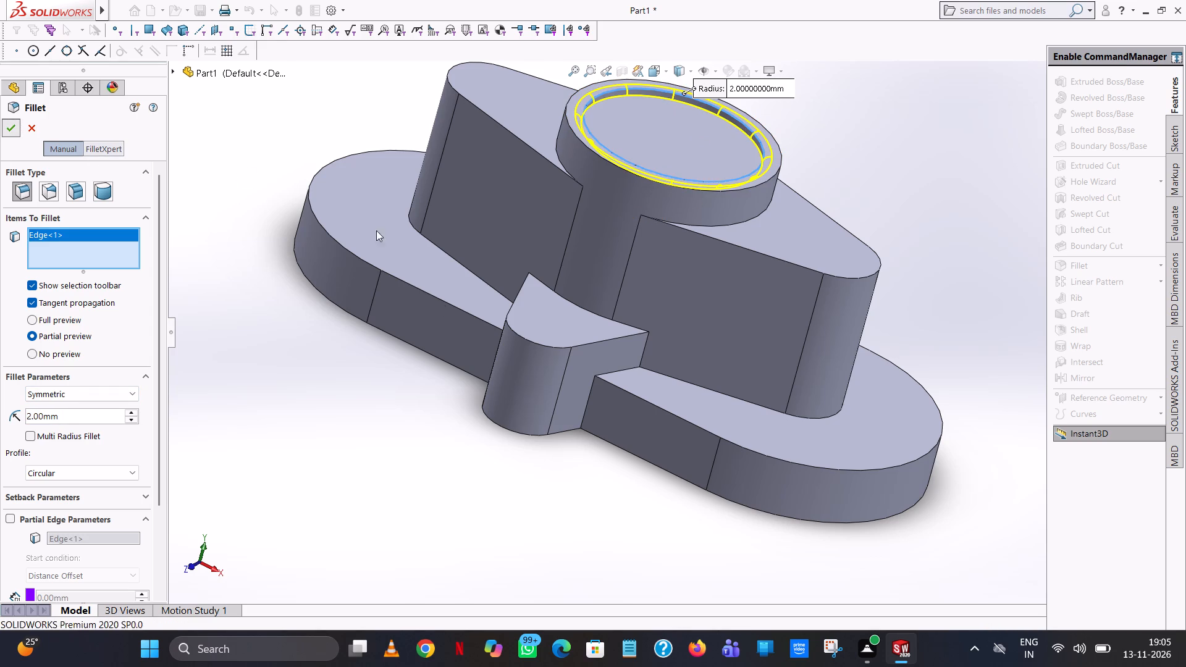
{"action": "left_click", "coordinate": [336, 421]}
Start an extruded-cut sketch on the recess floor and draw an origin-centred circle with a 20 mm radius.
{"action": "scroll", "coordinate": [335, 420], "scroll_direction": "up", "scroll_amount": 1}
{"action": "middle_click_drag", "start_coordinate": [335, 411], "coordinate": [390, 435]}
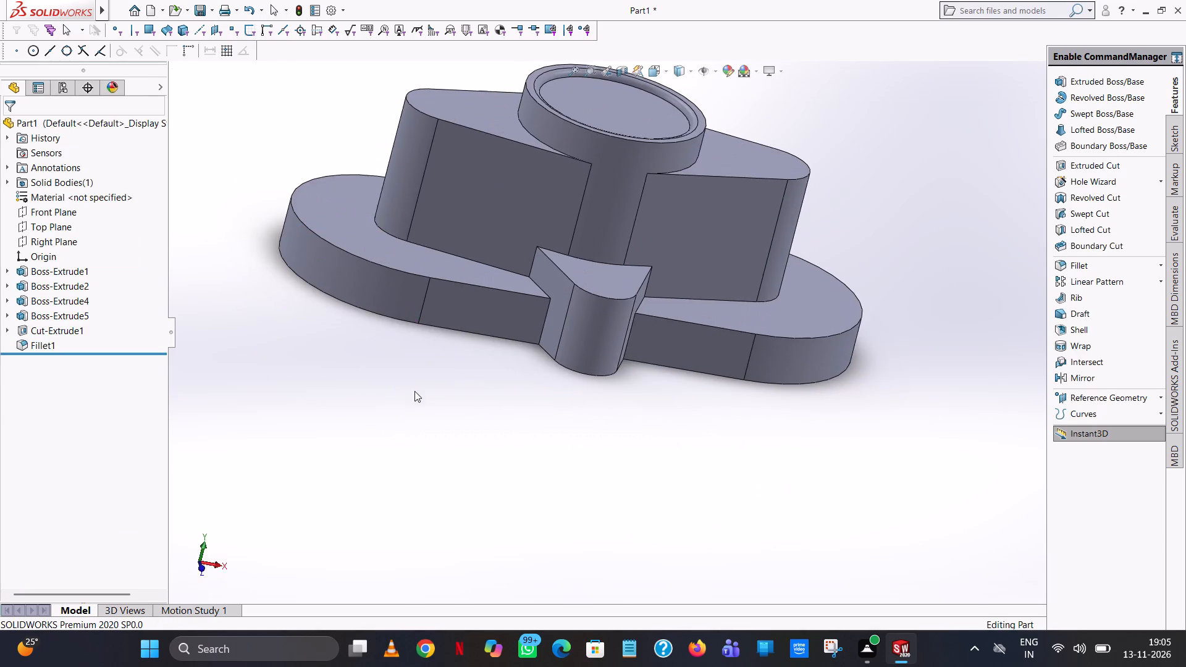
{"action": "scroll", "coordinate": [658, 216], "scroll_direction": "up", "scroll_amount": 4}
{"action": "middle_click_drag", "start_coordinate": [635, 208], "coordinate": [614, 353]}
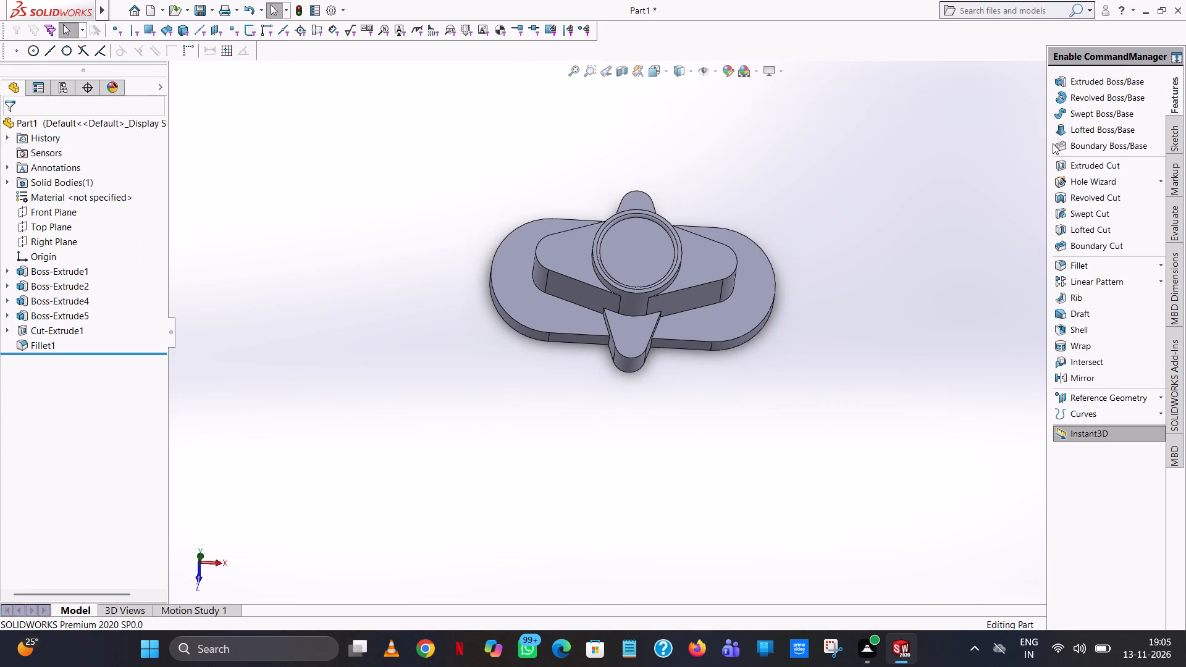
{"action": "left_click", "coordinate": [1090, 166]}
{"action": "left_click", "coordinate": [628, 266]}
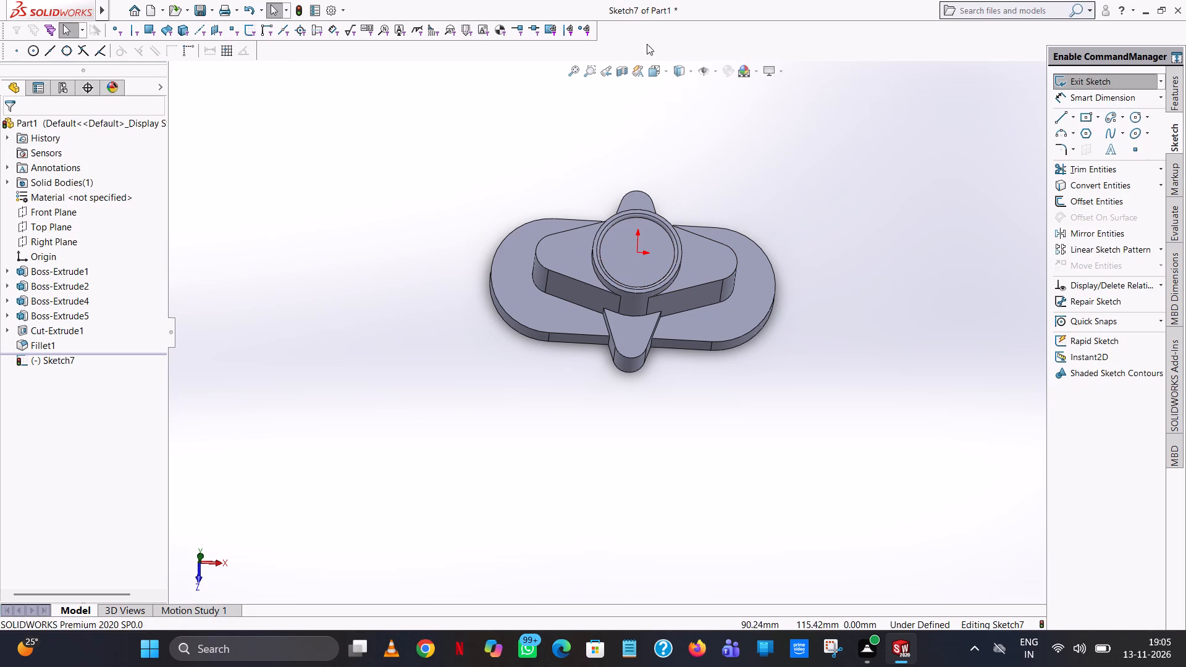
{"action": "left_click", "coordinate": [666, 70]}
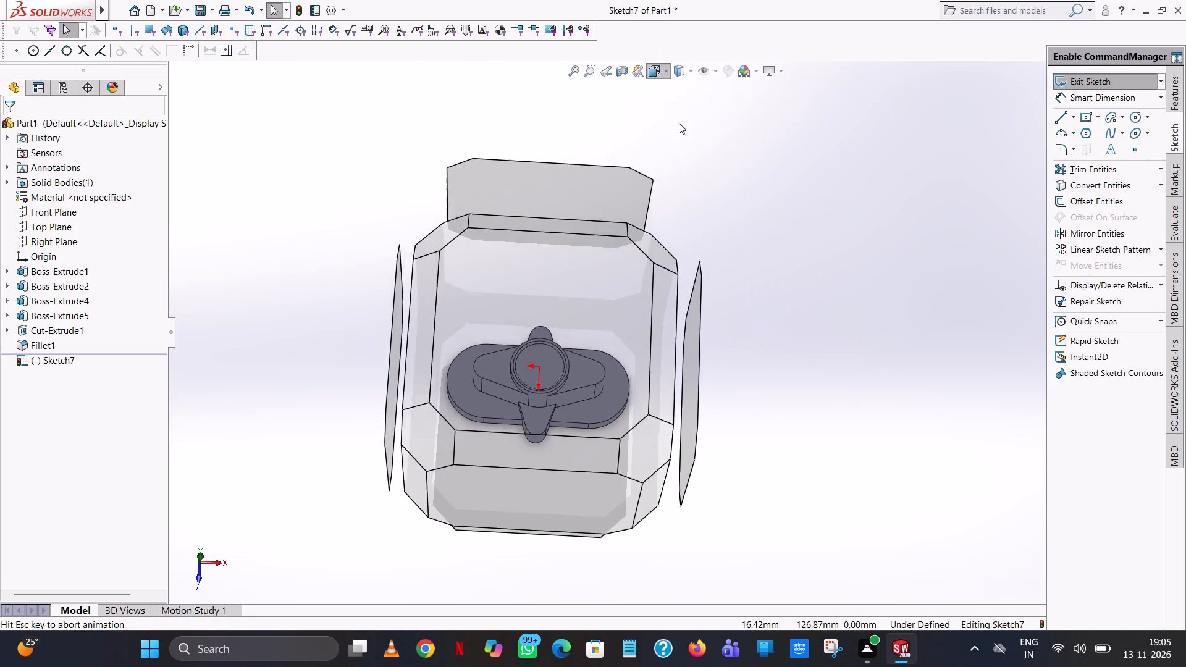
{"action": "left_click", "coordinate": [722, 144]}
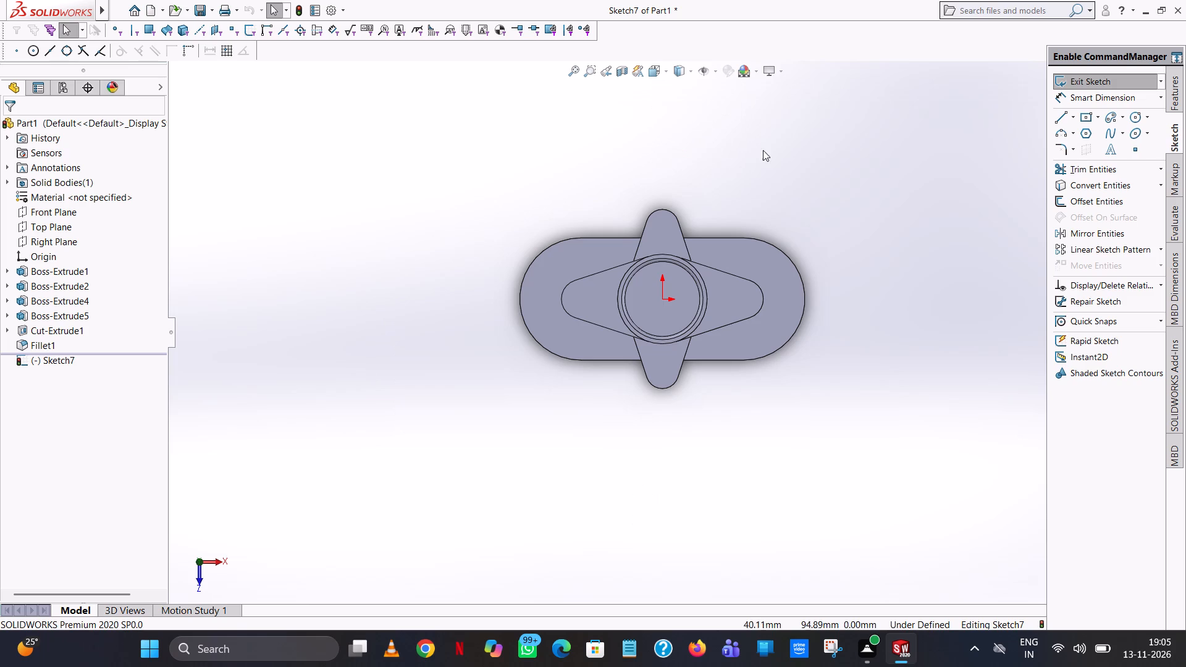
{"action": "left_click", "coordinate": [1138, 116]}
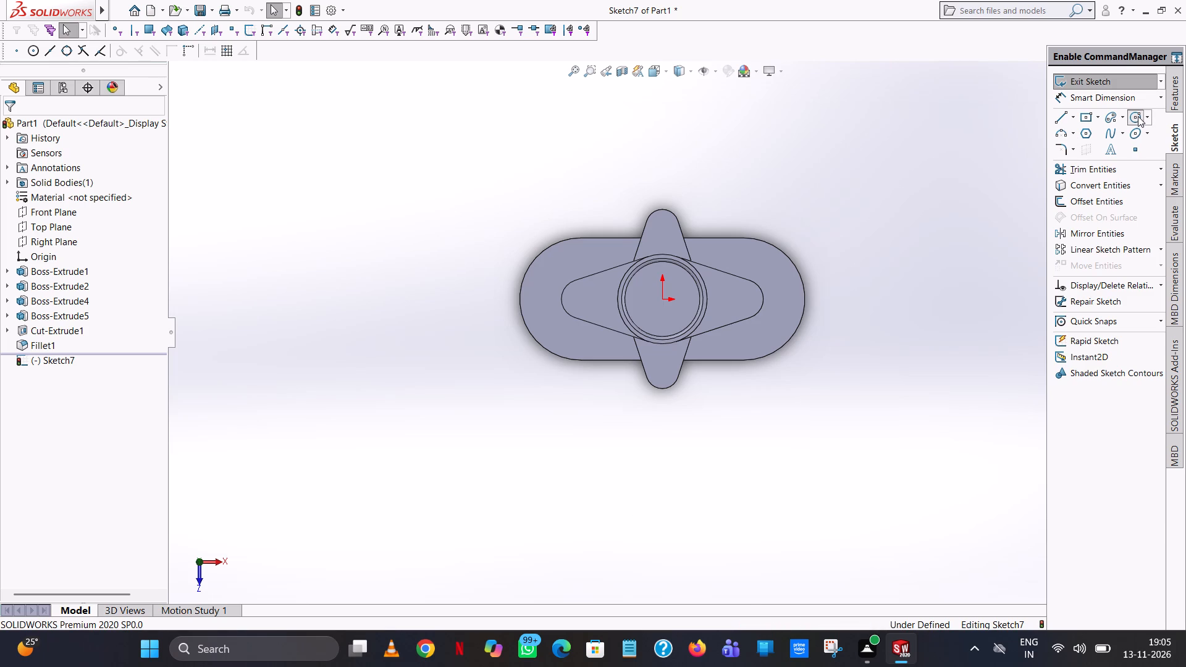
{"action": "left_click", "coordinate": [663, 300]}
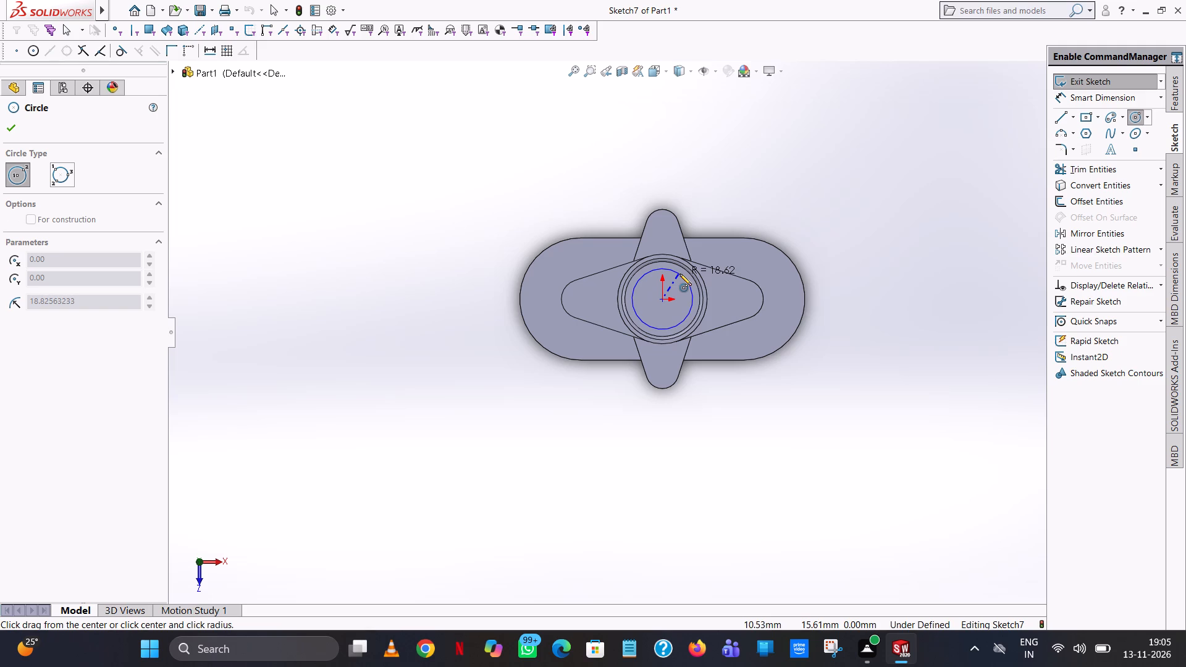
{"action": "scroll", "coordinate": [679, 274], "scroll_direction": "down", "scroll_amount": 4}
{"action": "left_click", "coordinate": [675, 292]}
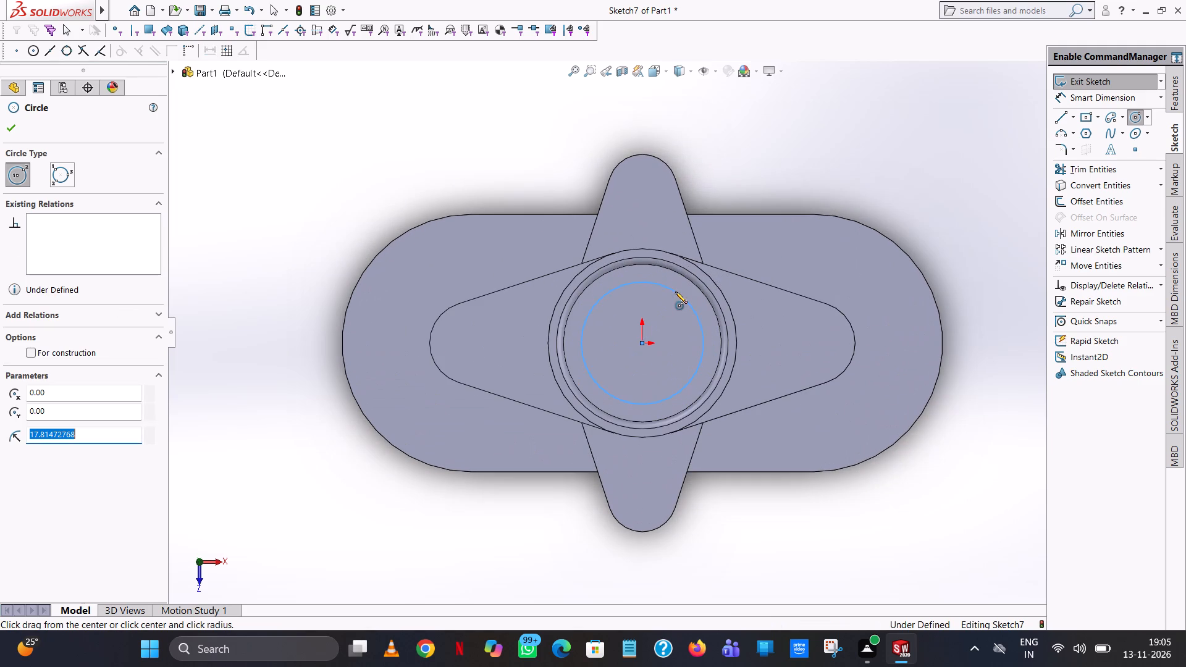
{"action": "type", "text": "20"}
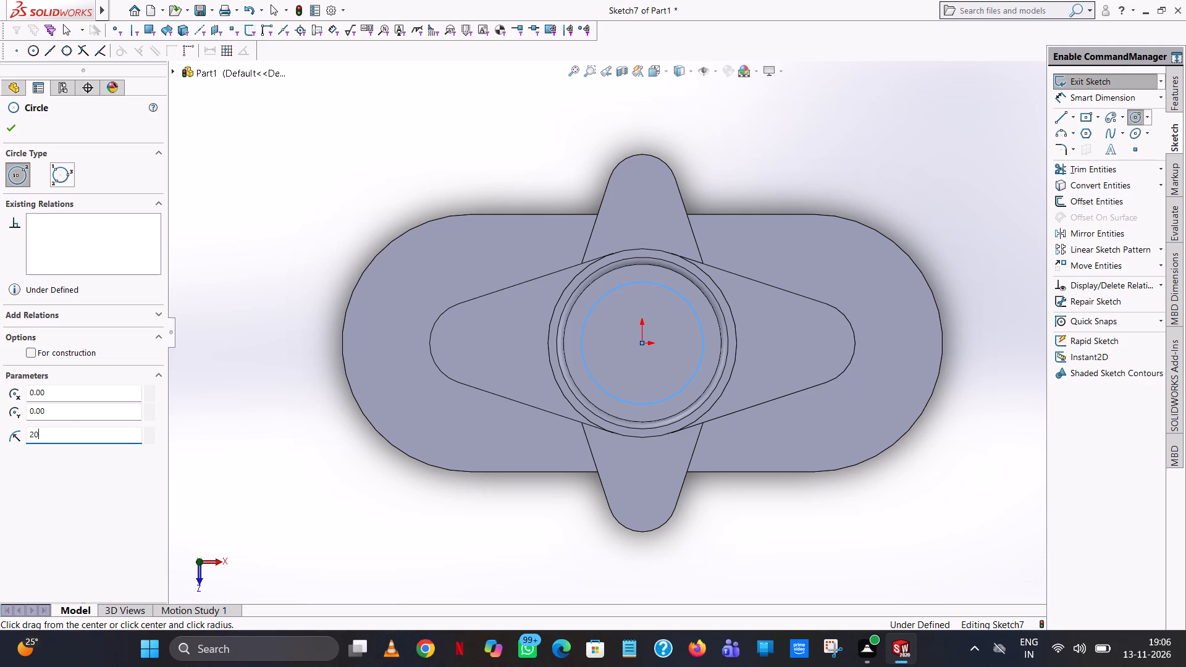
{"action": "key", "text": "Return"}
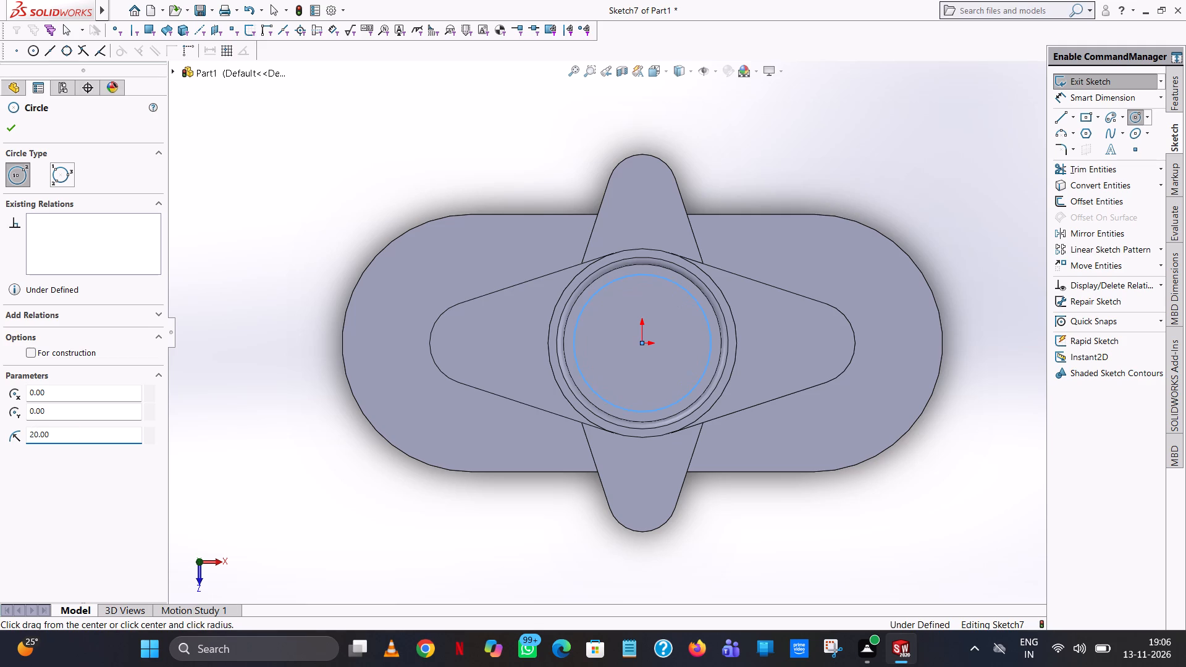
{"action": "right_click", "coordinate": [675, 292]}
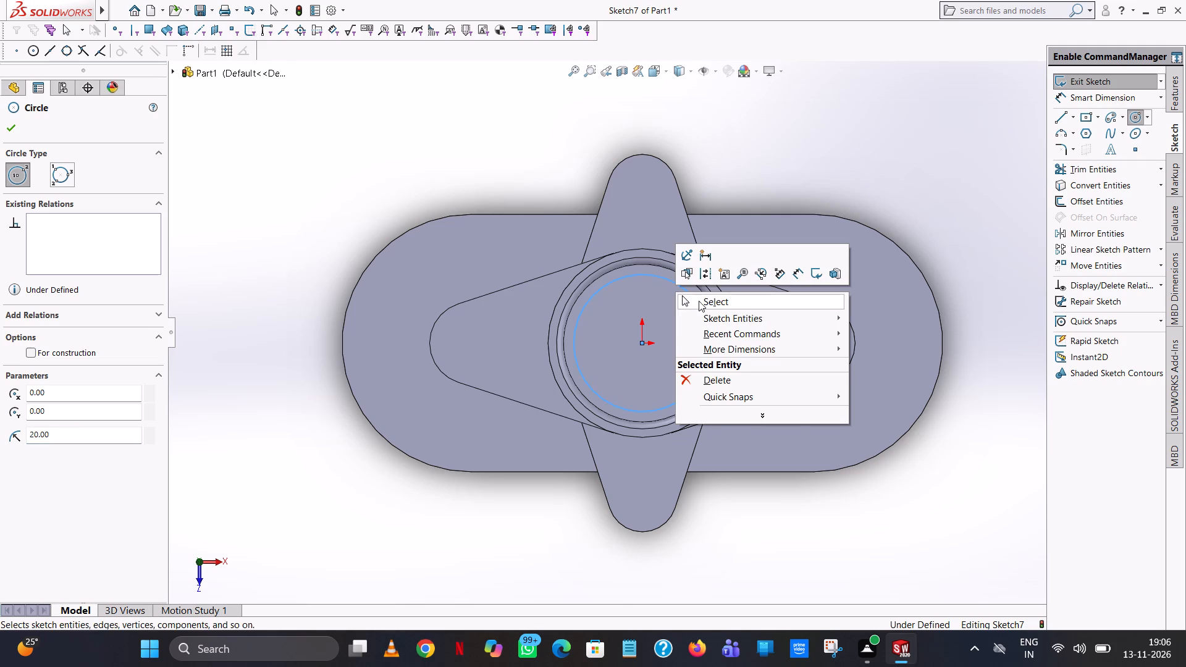
{"action": "left_click", "coordinate": [699, 301]}
{"action": "left_click", "coordinate": [780, 148]}
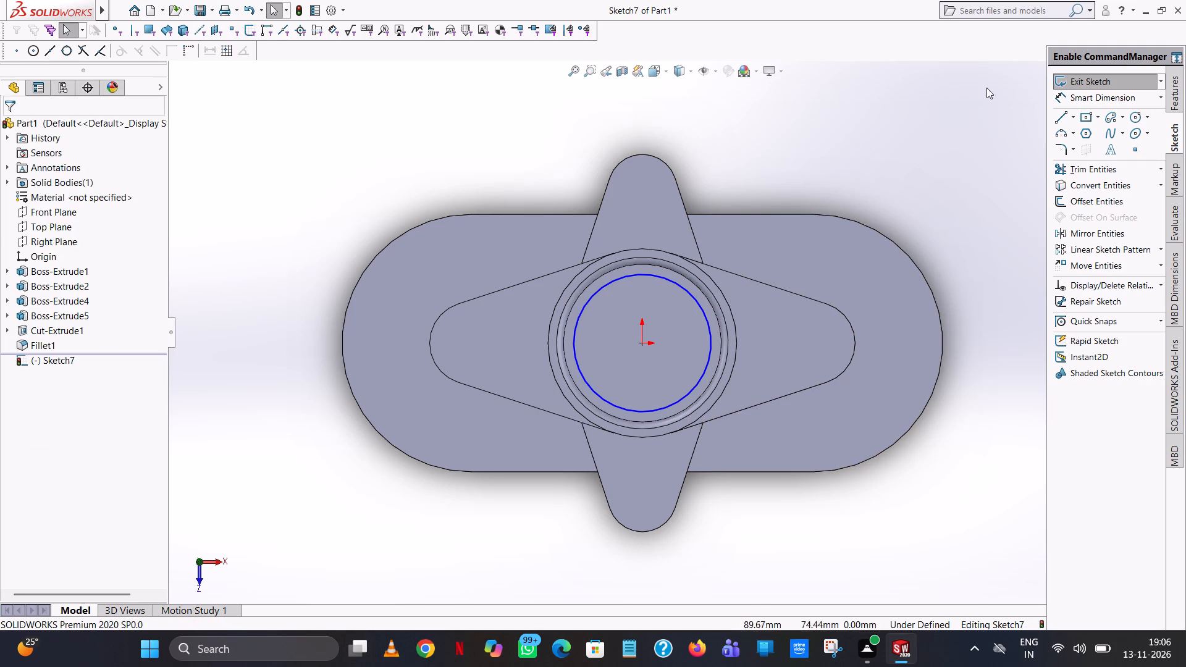
Dimension the circle on the recess floor with a 40 mm diameter.
{"action": "left_click", "coordinate": [1081, 94]}
{"action": "left_click", "coordinate": [647, 274]}
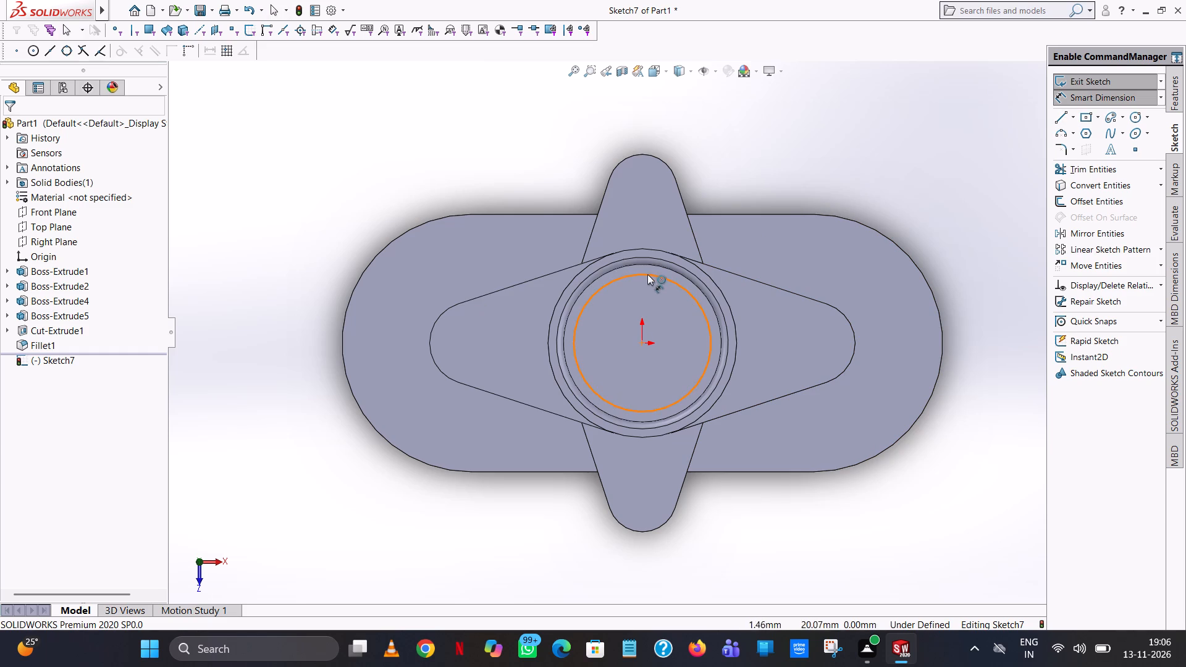
{"action": "left_click", "coordinate": [778, 158]}
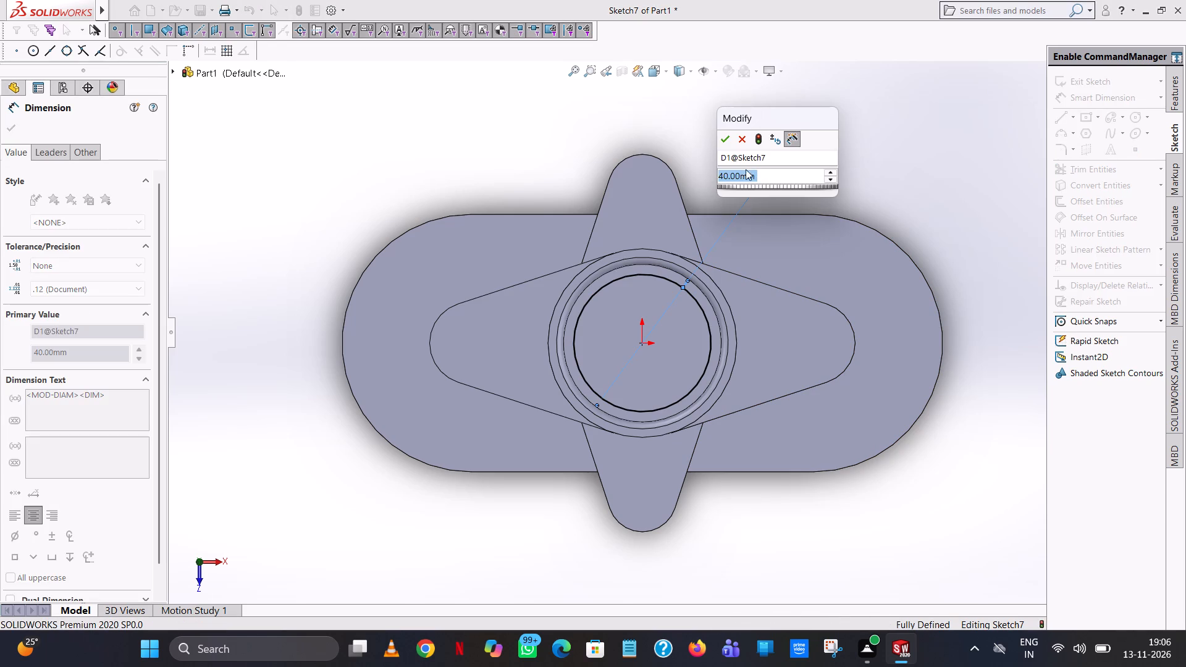
{"action": "left_click", "coordinate": [723, 139]}
{"action": "left_click", "coordinate": [917, 145]}
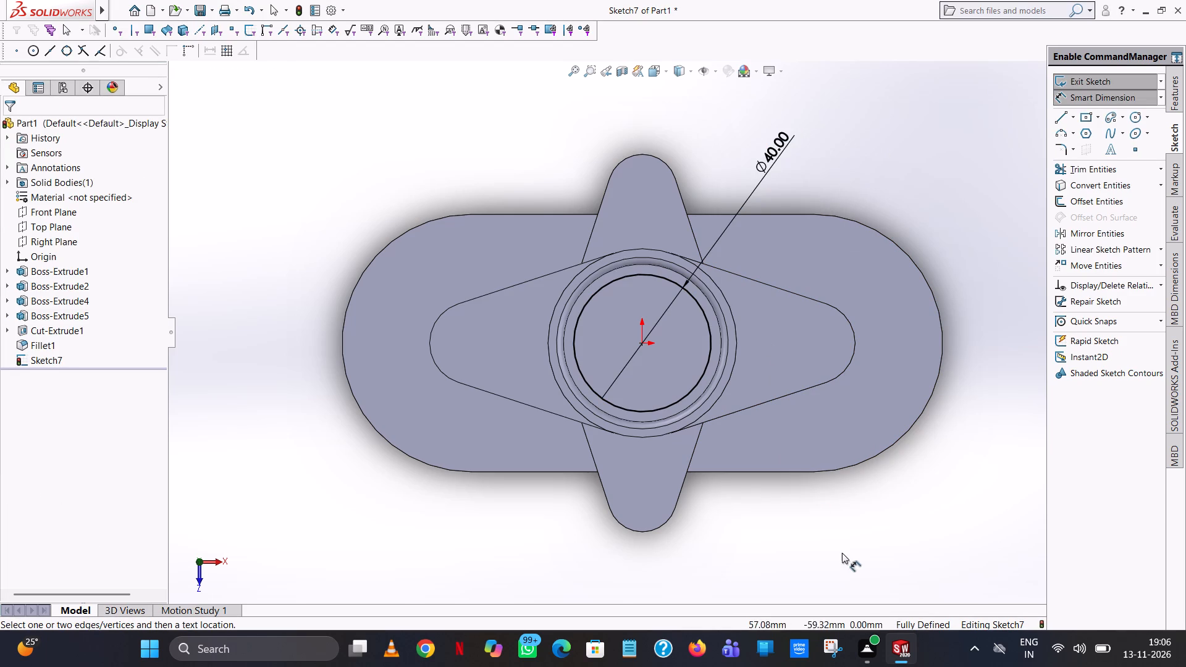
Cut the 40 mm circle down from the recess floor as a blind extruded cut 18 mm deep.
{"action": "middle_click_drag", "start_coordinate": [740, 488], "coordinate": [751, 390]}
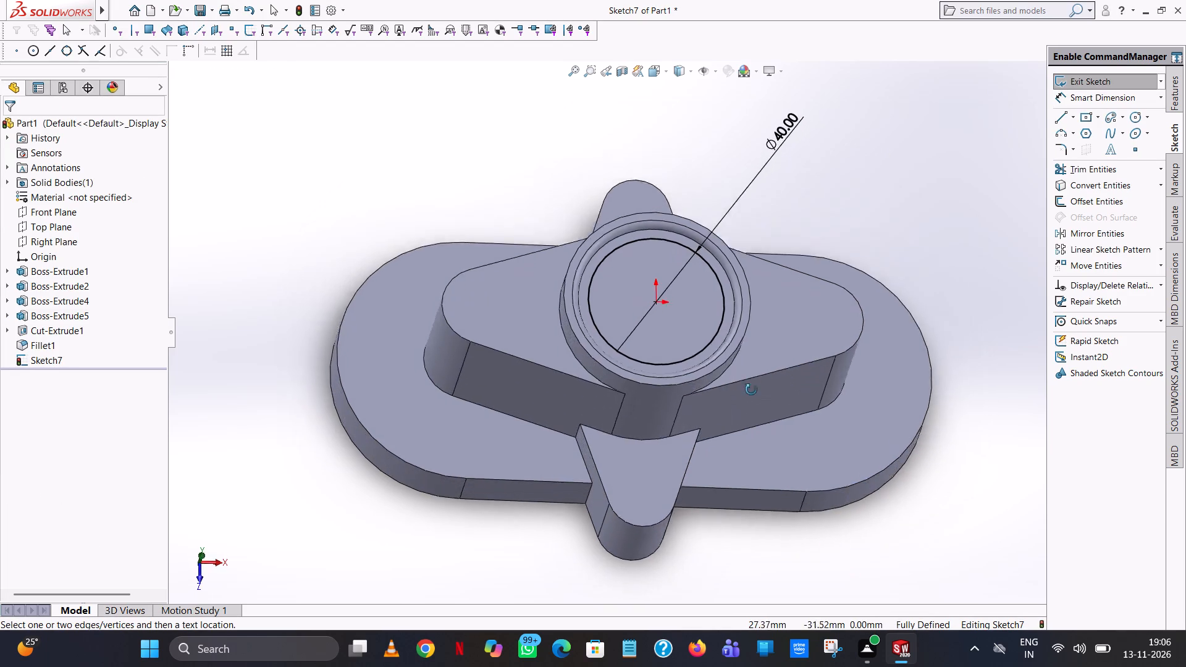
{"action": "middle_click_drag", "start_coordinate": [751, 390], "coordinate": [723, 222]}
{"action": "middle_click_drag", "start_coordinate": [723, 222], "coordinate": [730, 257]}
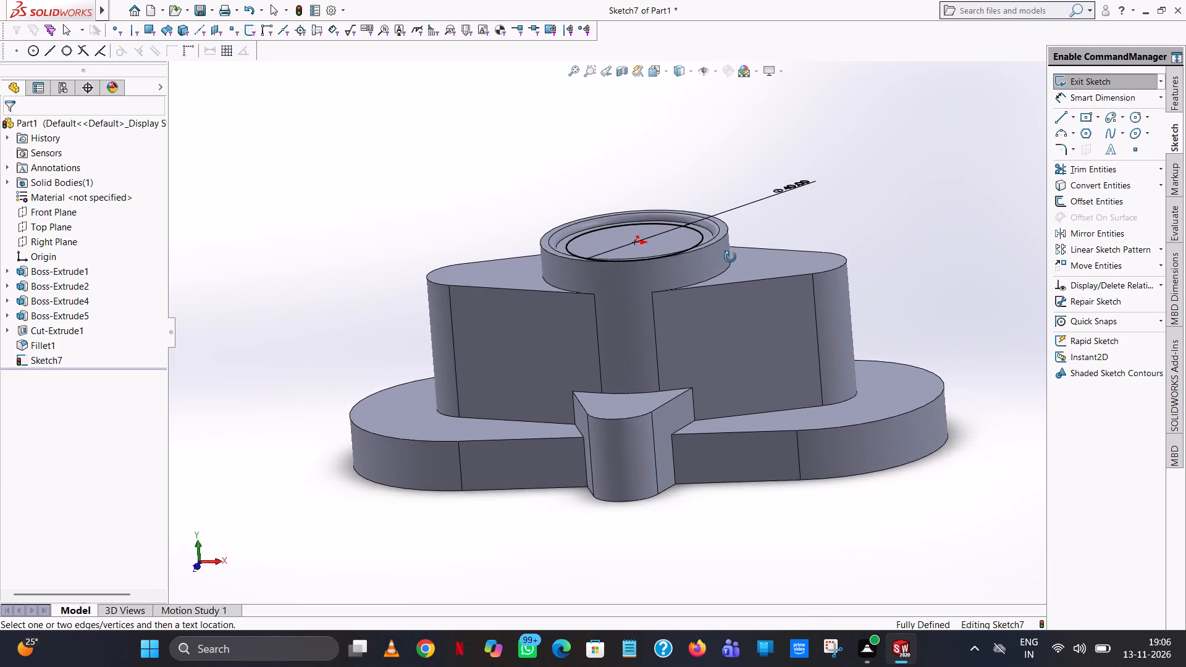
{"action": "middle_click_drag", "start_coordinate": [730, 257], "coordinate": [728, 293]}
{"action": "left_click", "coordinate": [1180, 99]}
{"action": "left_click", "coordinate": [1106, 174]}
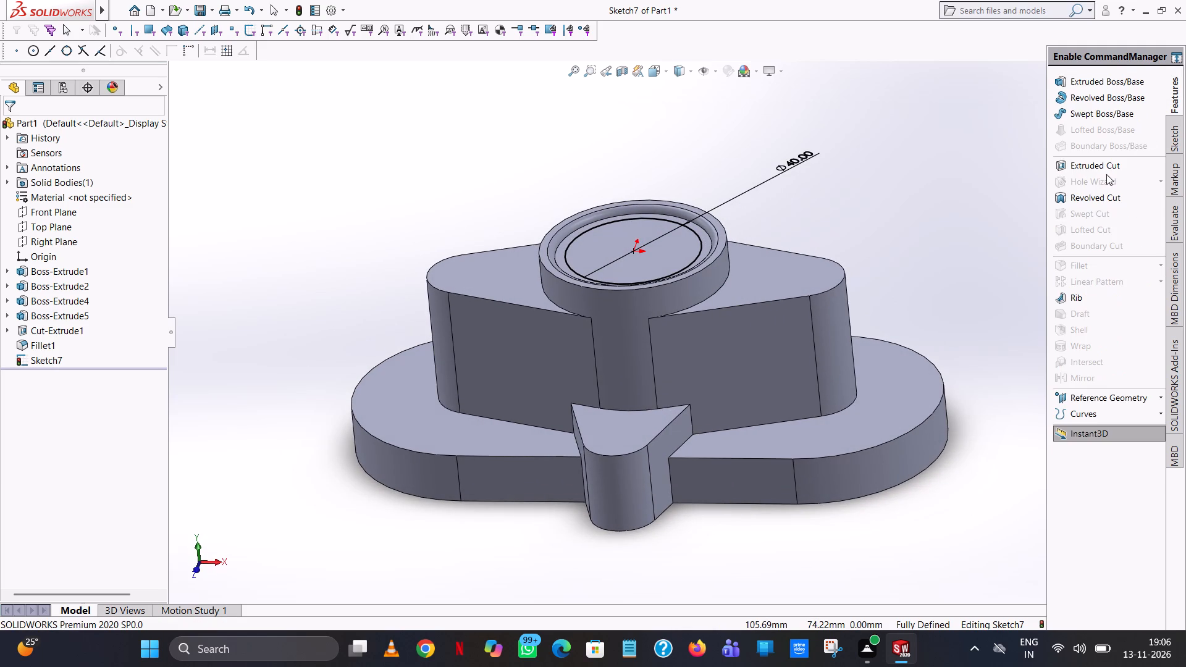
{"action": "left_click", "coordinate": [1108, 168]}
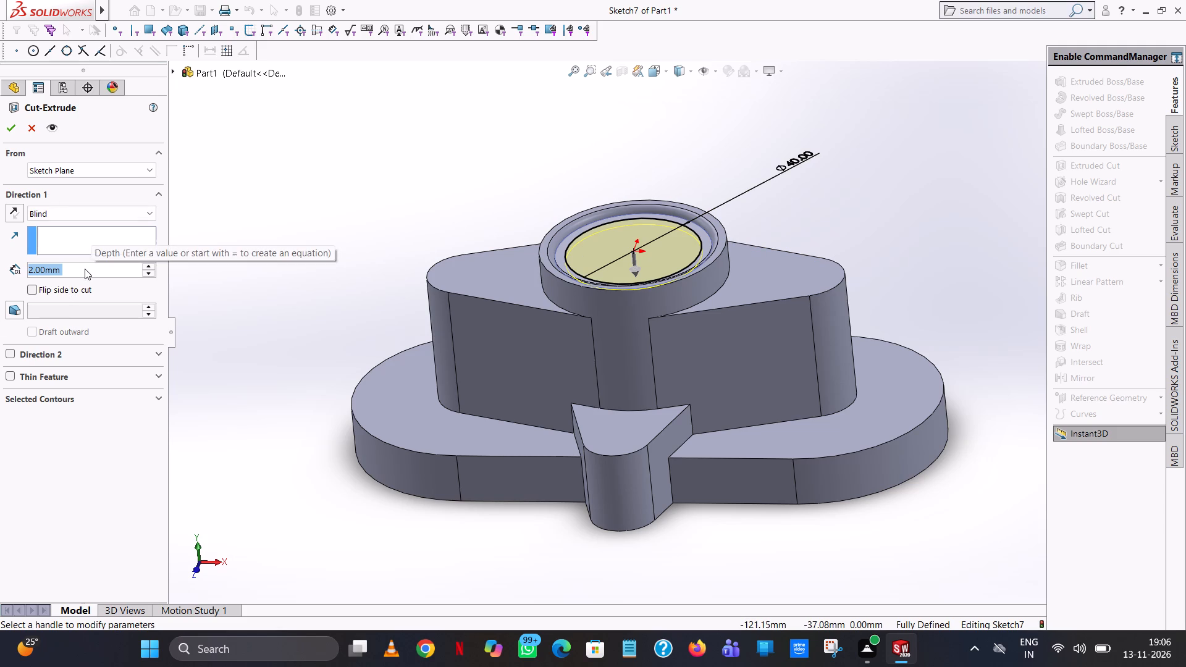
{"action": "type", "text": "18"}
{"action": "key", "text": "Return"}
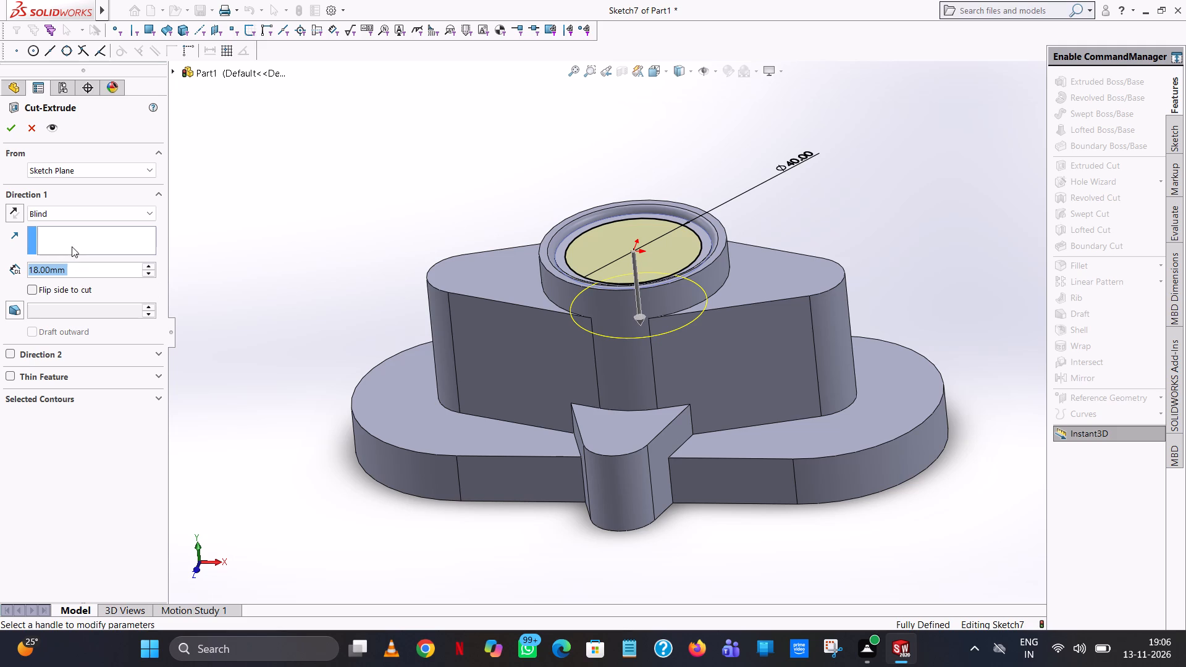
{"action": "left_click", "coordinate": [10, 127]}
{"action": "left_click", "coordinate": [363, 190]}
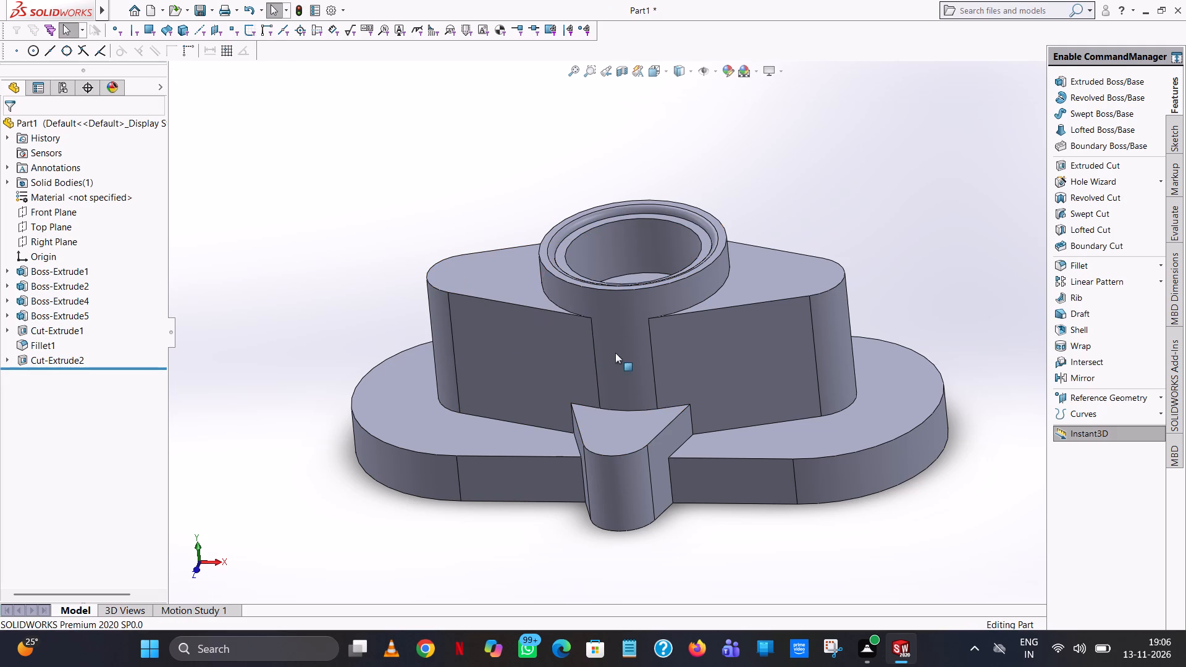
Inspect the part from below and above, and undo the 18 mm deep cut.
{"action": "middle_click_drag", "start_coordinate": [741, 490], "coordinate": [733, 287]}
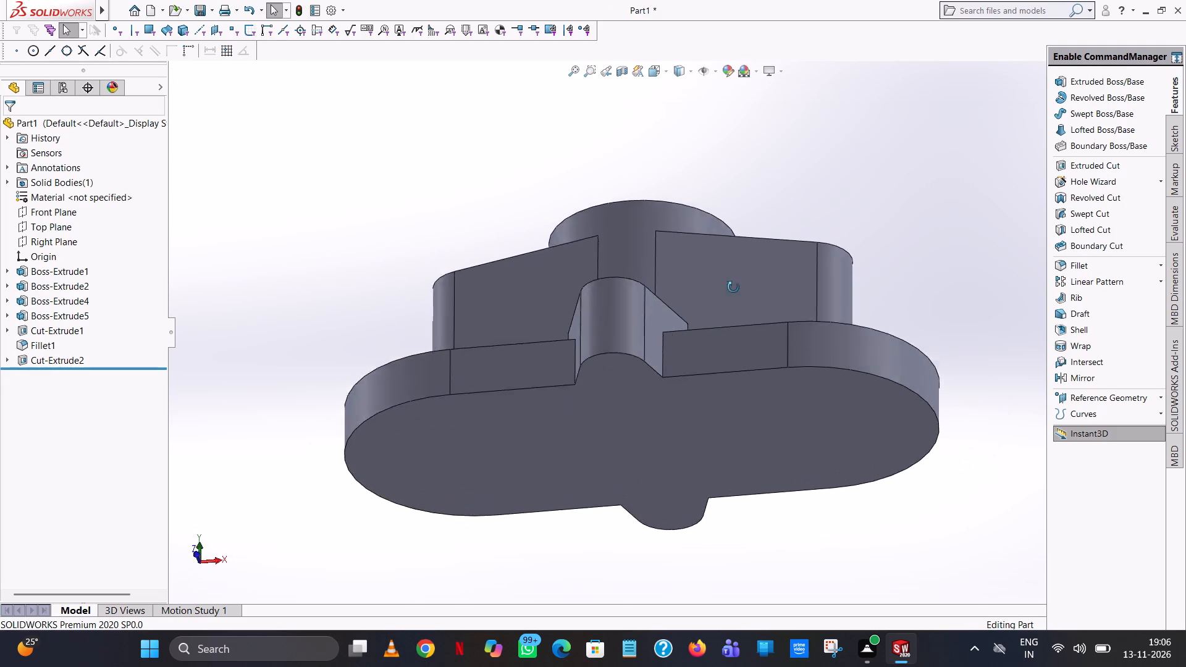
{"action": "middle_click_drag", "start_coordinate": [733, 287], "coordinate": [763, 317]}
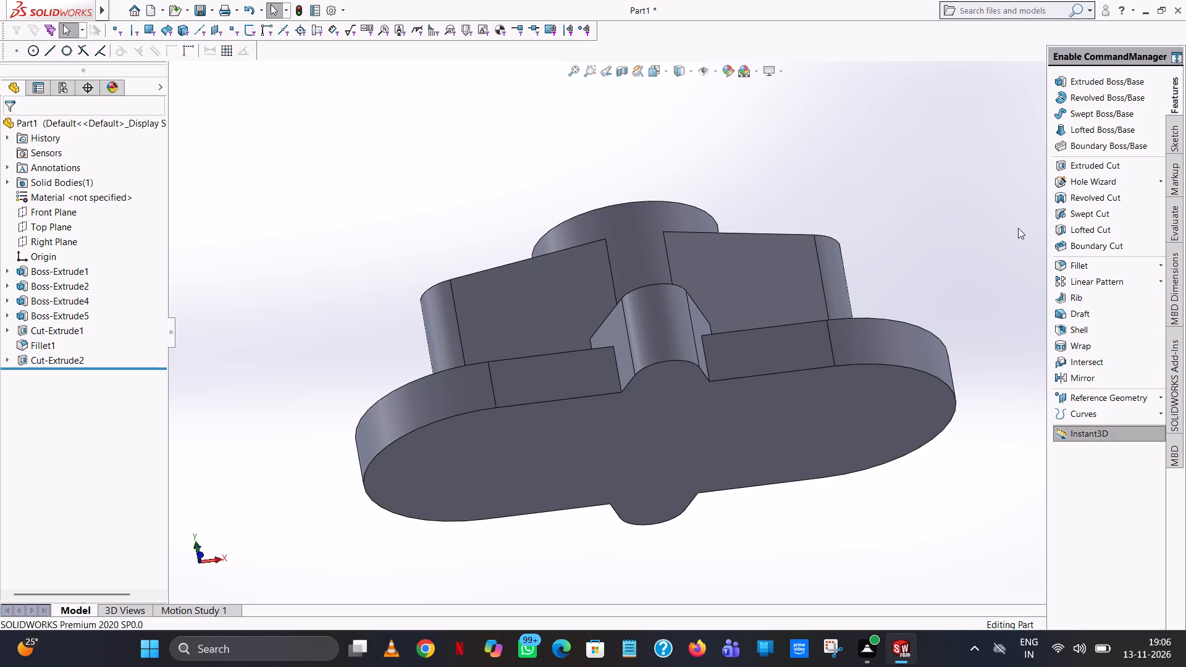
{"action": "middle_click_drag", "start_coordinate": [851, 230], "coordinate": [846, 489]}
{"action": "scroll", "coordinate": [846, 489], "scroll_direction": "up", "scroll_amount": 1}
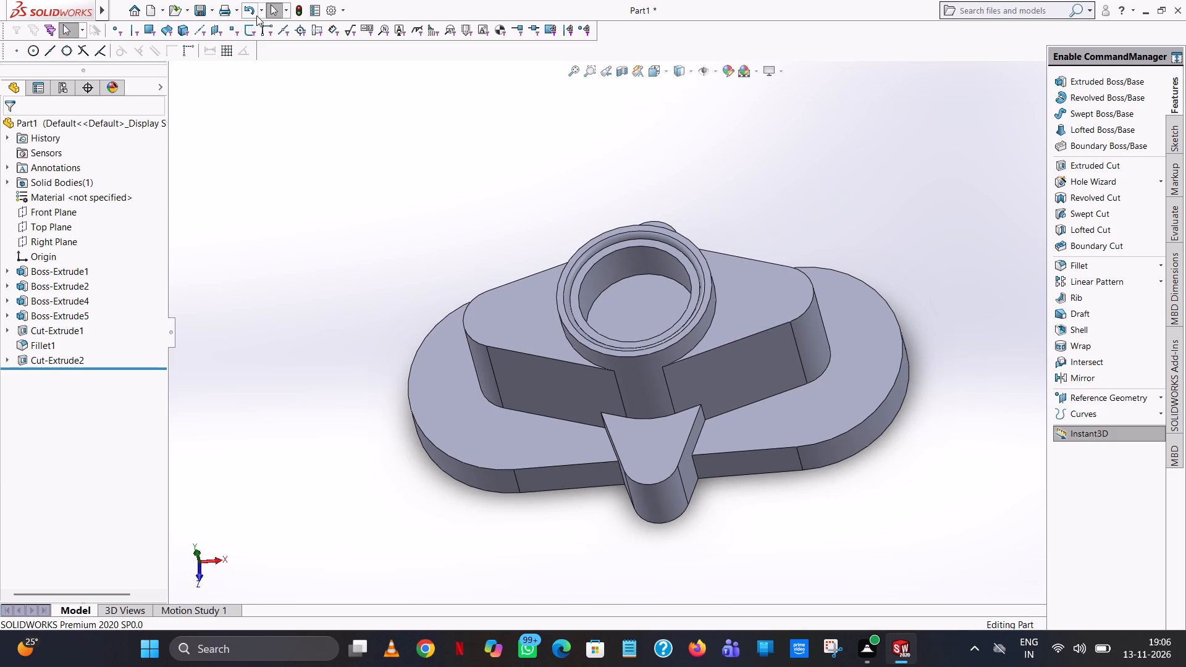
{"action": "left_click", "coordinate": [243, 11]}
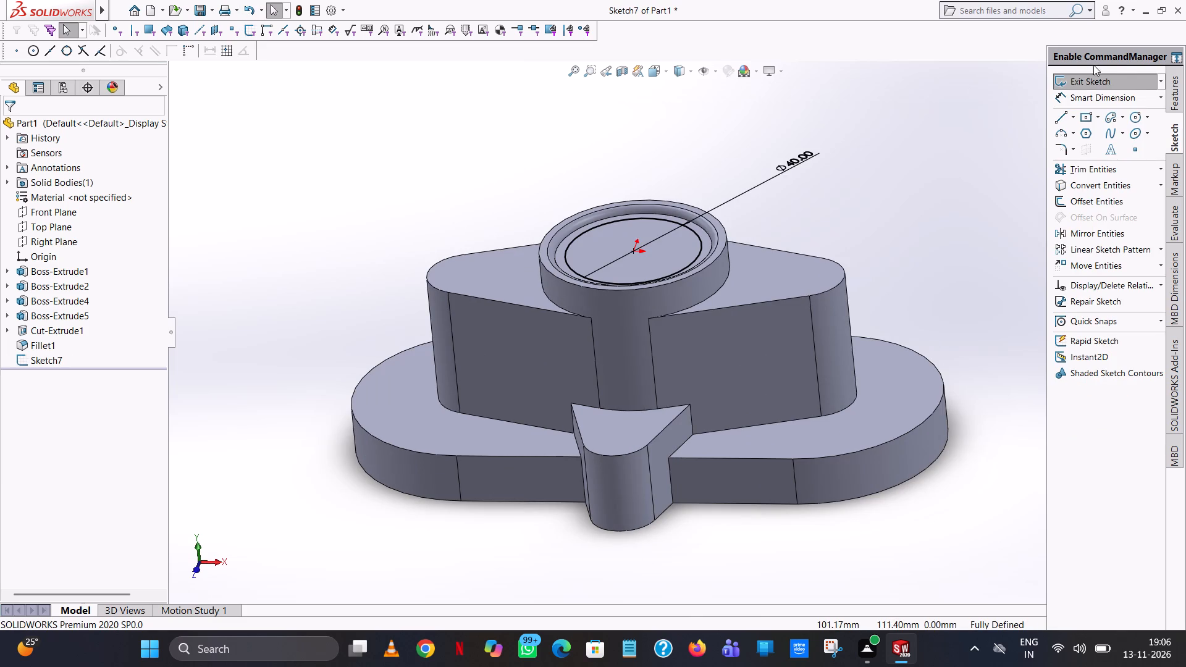
Cut the 40 mm circle down from the recess floor as a blind extruded cut 16 mm deep.
{"action": "left_click", "coordinate": [1172, 96]}
{"action": "left_click", "coordinate": [1071, 166]}
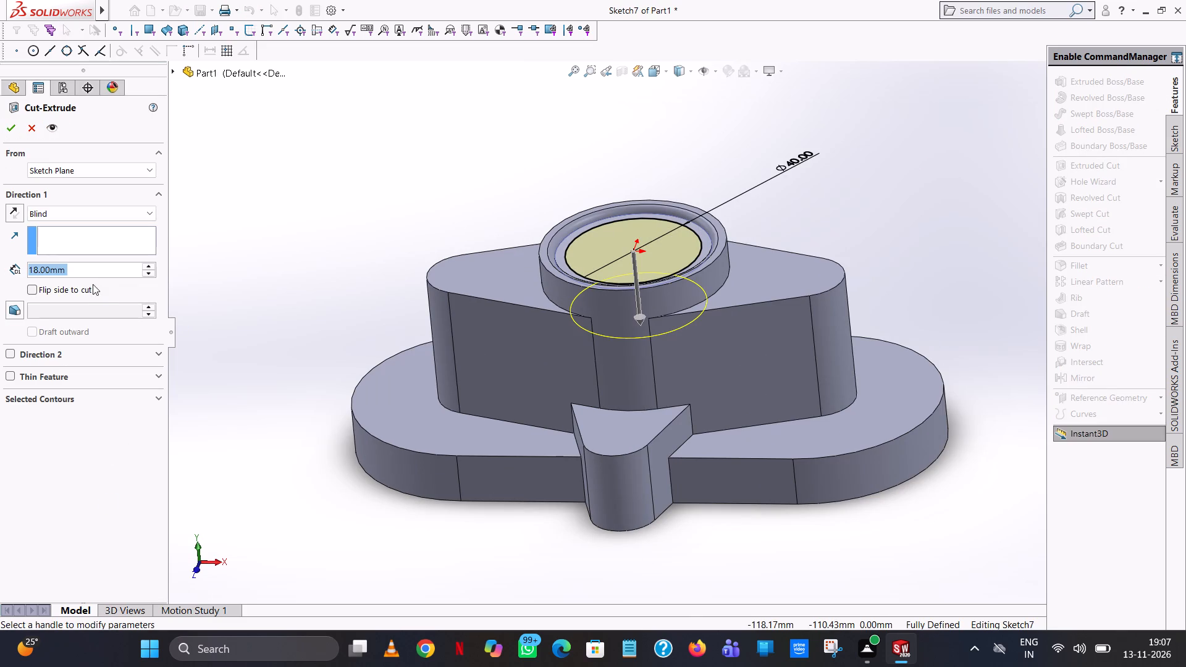
{"action": "type", "text": "16"}
{"action": "key", "text": "Return"}
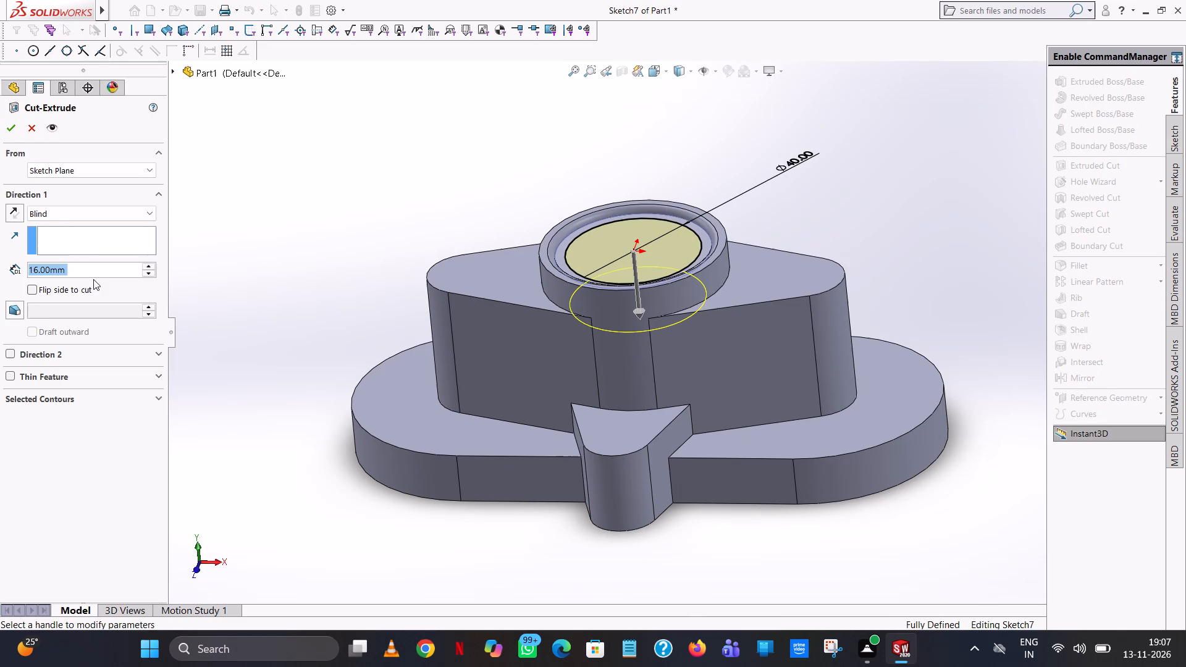
{"action": "left_click", "coordinate": [14, 123]}
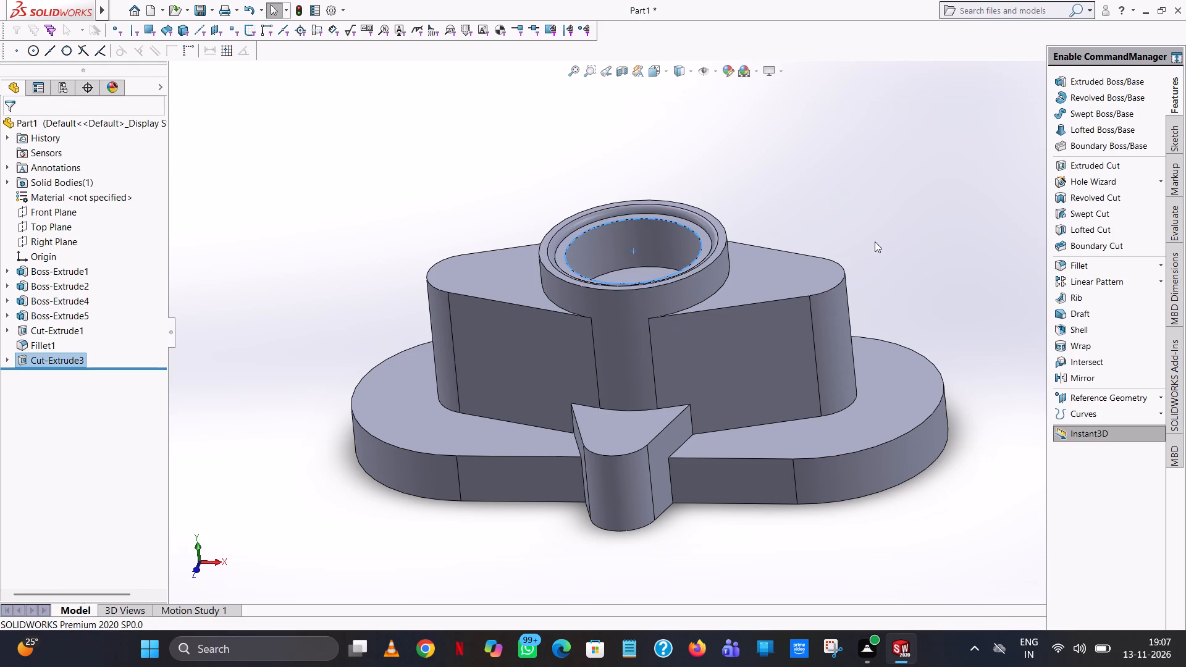
{"action": "left_click", "coordinate": [875, 241]}
Start an extruded-cut sketch on the flange's flat underside and show it in the Bottom view.
{"action": "middle_click_drag", "start_coordinate": [862, 241], "coordinate": [870, 136]}
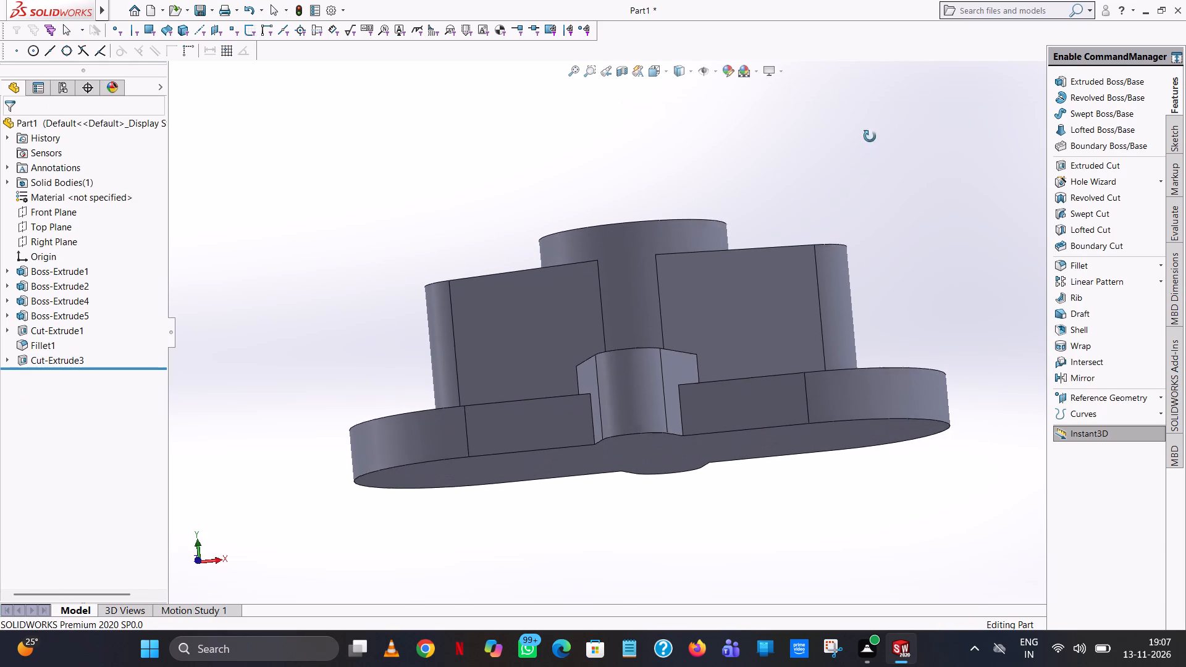
{"action": "middle_click_drag", "start_coordinate": [870, 136], "coordinate": [875, 218]}
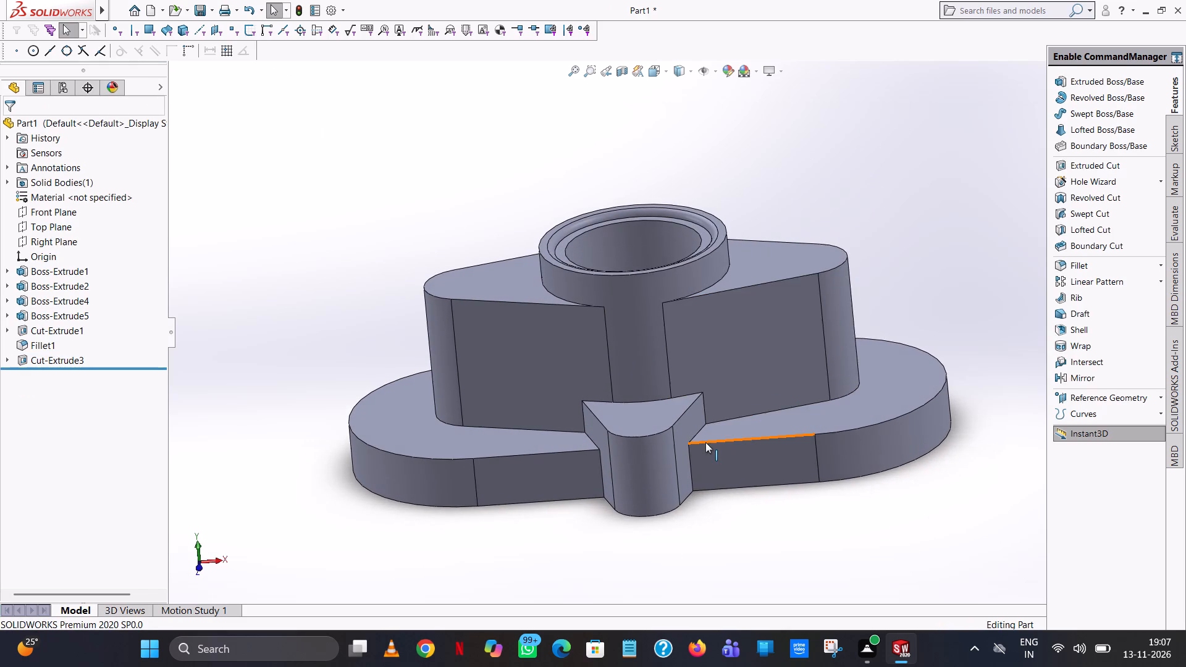
{"action": "middle_click_drag", "start_coordinate": [705, 442], "coordinate": [754, 167]}
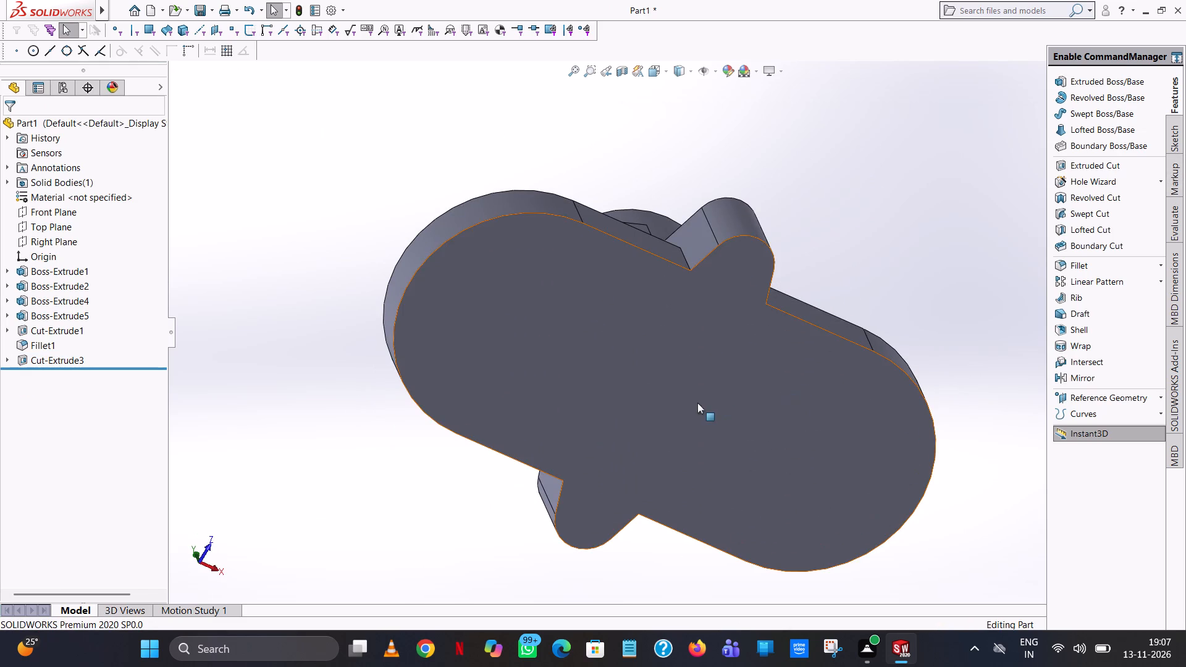
{"action": "middle_click_drag", "start_coordinate": [695, 391], "coordinate": [686, 364]}
{"action": "scroll", "coordinate": [719, 316], "scroll_direction": "up", "scroll_amount": 1}
{"action": "left_click", "coordinate": [1111, 167]}
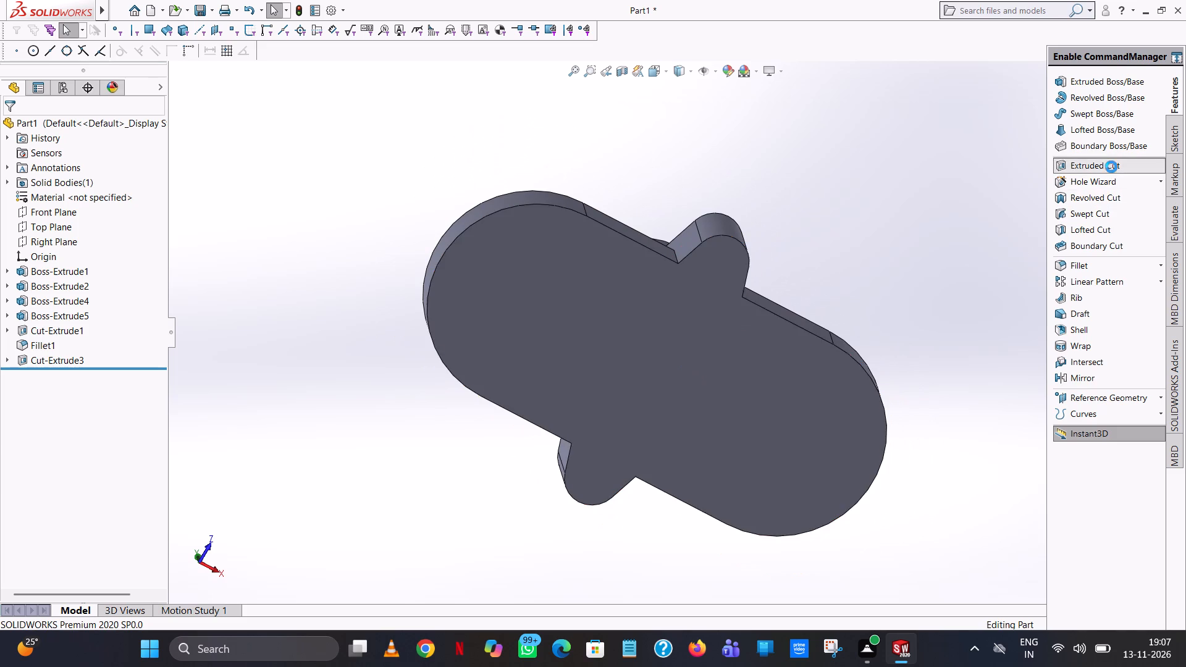
{"action": "left_click", "coordinate": [618, 365]}
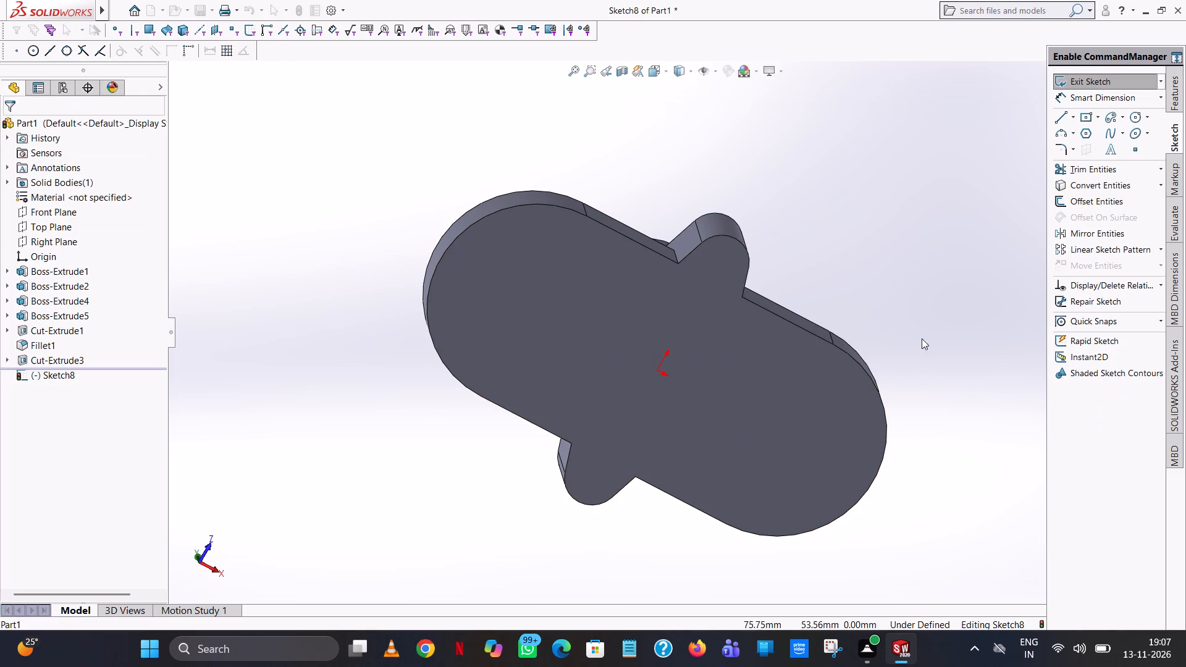
{"action": "left_click", "coordinate": [665, 75]}
{"action": "left_click", "coordinate": [725, 145]}
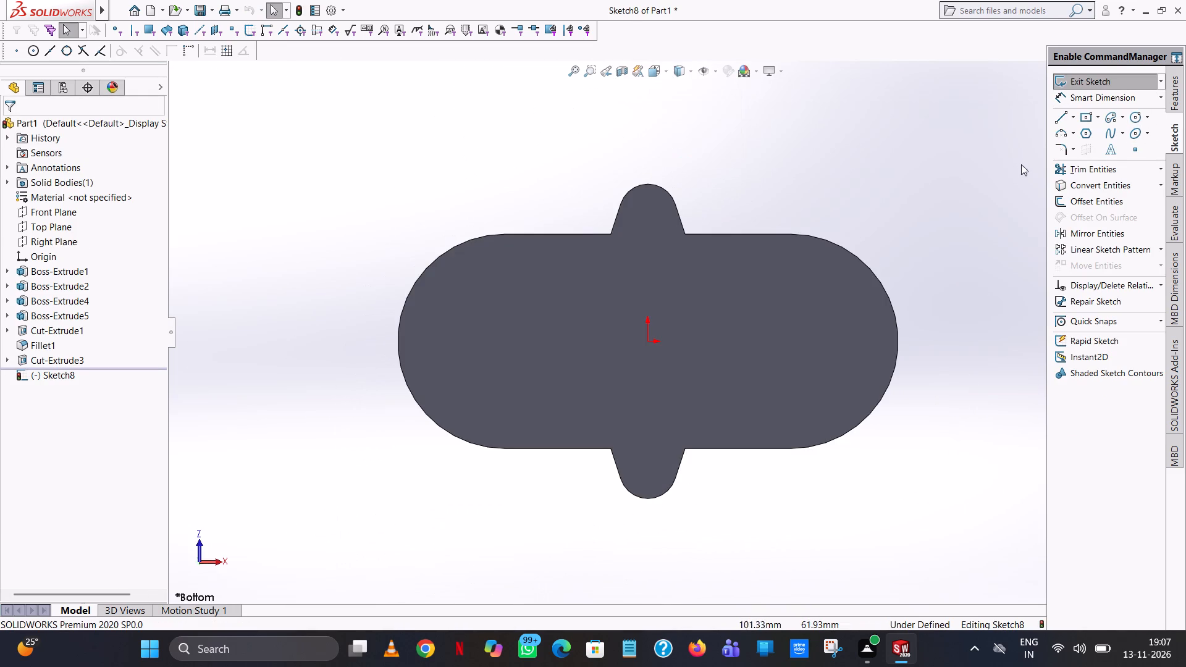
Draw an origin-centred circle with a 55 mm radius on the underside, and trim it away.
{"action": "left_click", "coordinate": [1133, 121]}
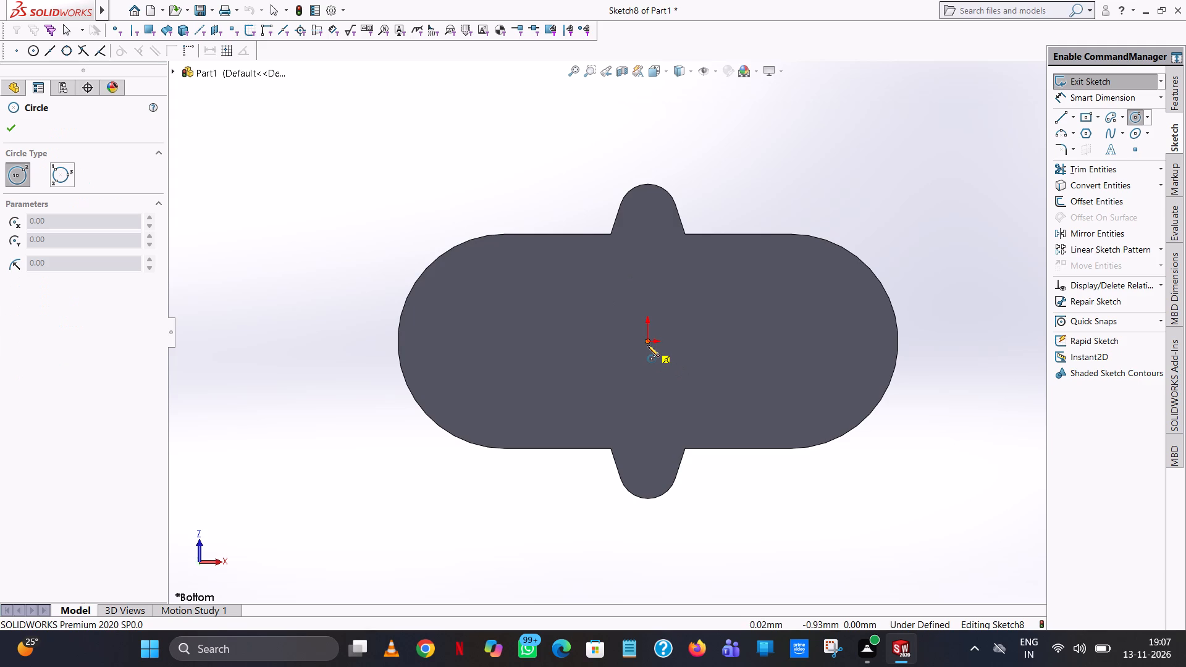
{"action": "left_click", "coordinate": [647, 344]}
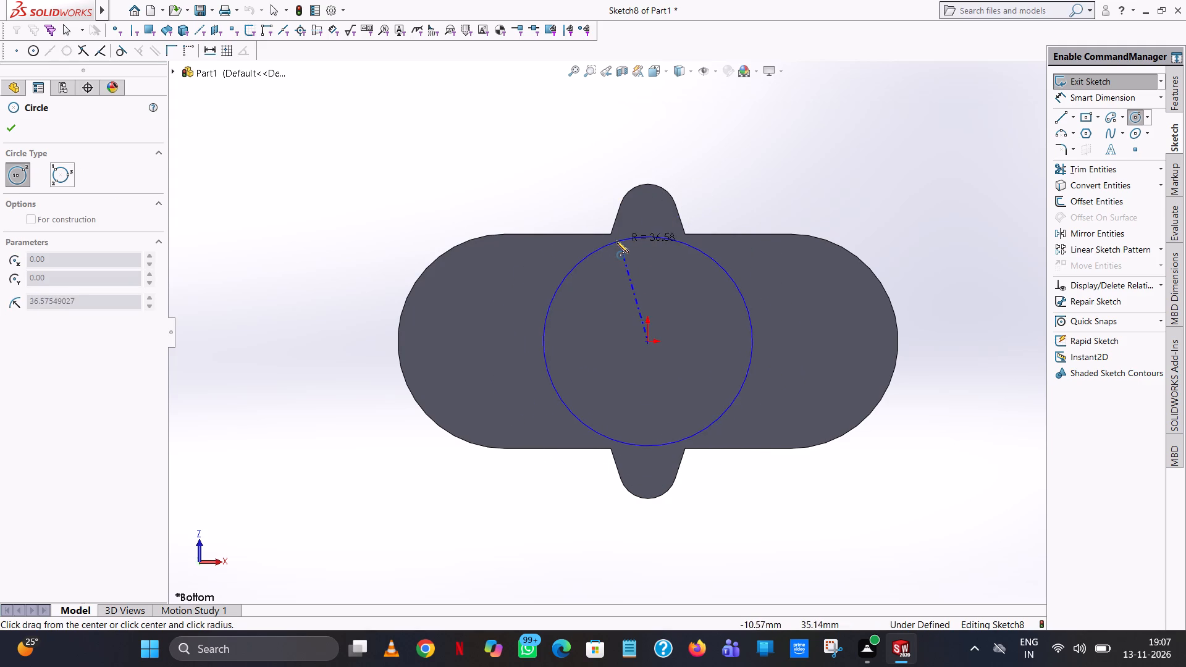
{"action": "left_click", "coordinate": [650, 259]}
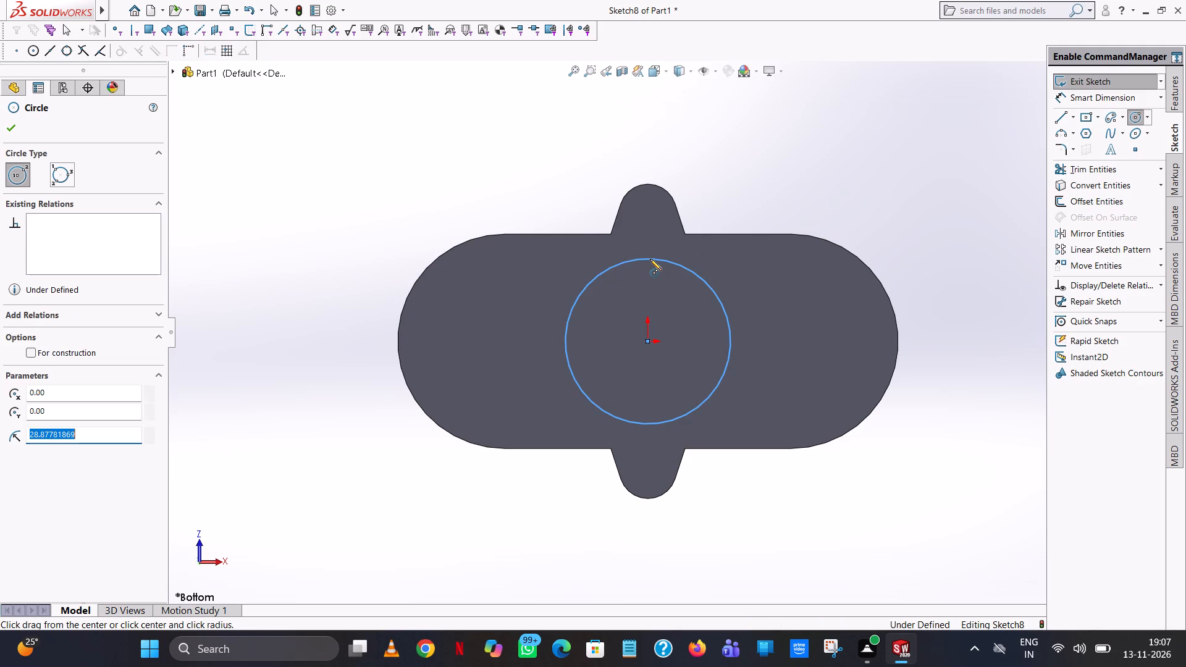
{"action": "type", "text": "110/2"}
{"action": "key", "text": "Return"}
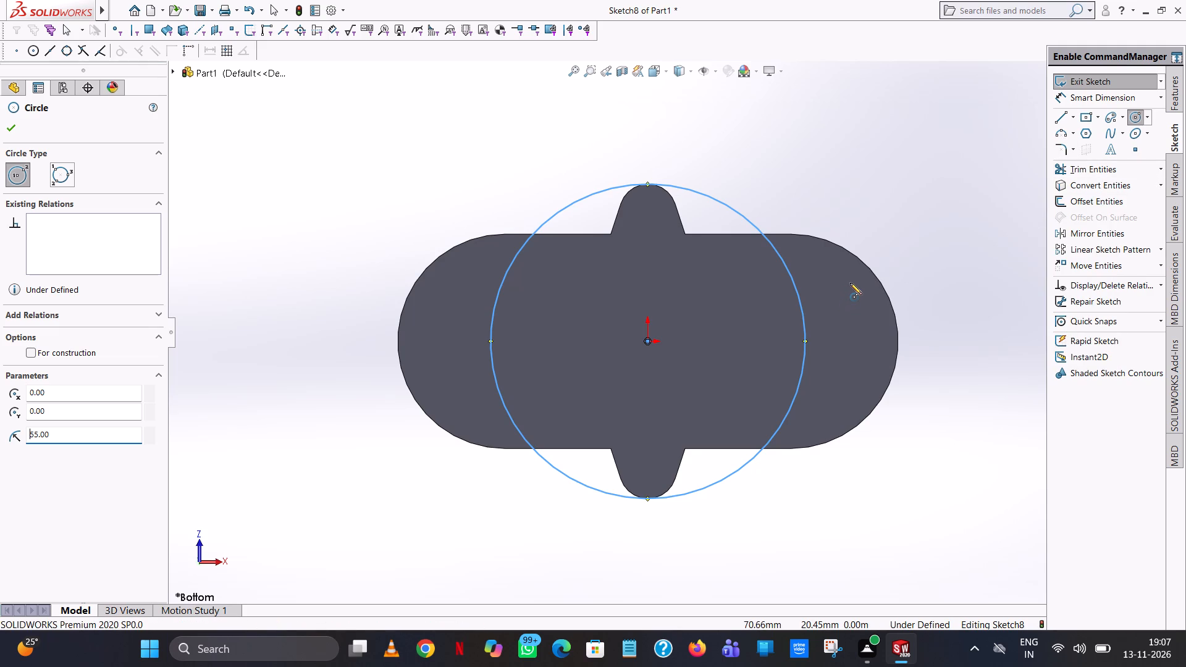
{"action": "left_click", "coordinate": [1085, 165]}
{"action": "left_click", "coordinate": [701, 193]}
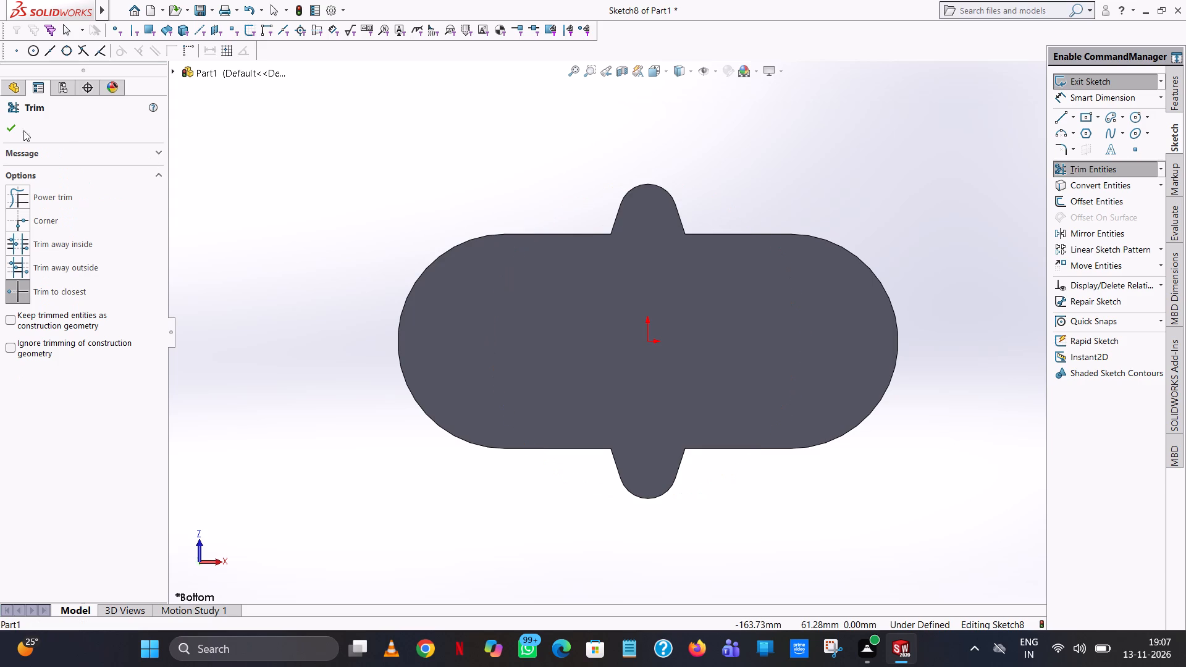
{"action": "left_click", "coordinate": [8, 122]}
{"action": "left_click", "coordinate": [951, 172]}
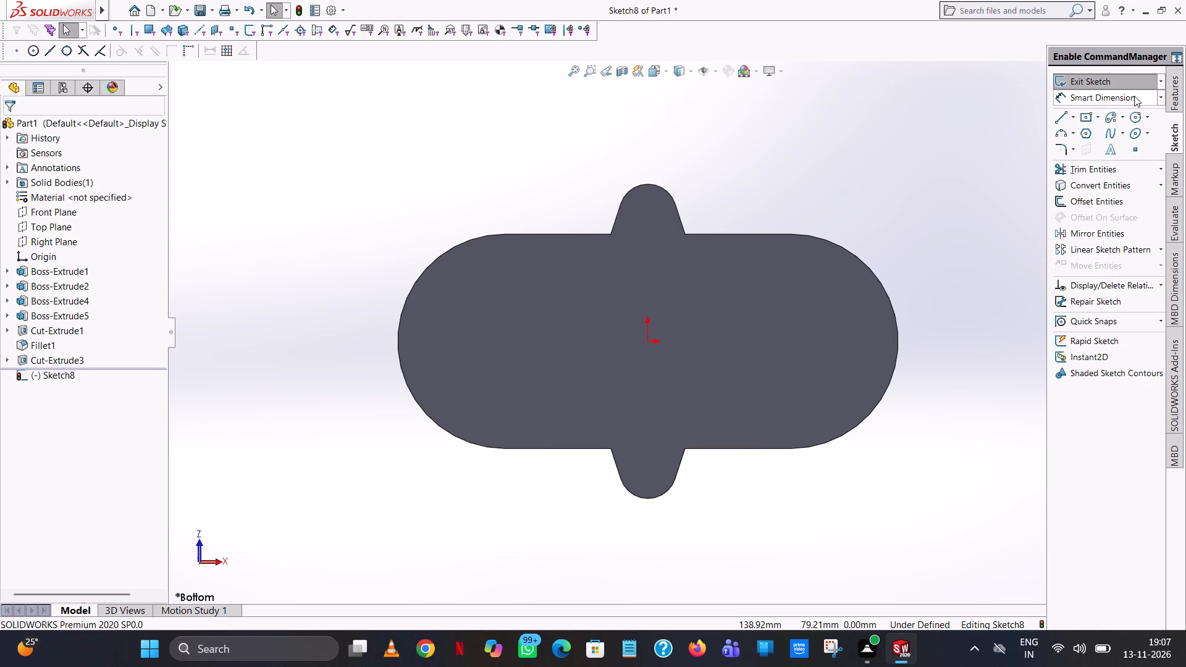
Draw an origin-centred circle with a 27.5 mm radius in the underside sketch.
{"action": "left_click", "coordinate": [1132, 114]}
{"action": "left_click", "coordinate": [649, 342]}
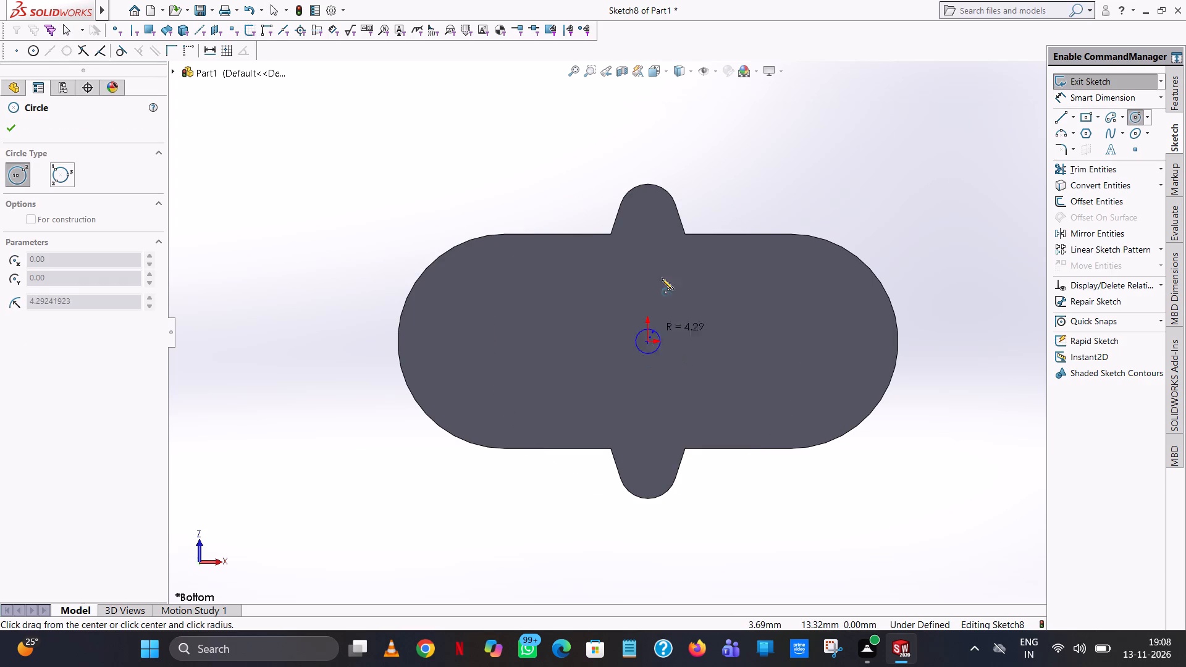
{"action": "left_click", "coordinate": [662, 254]}
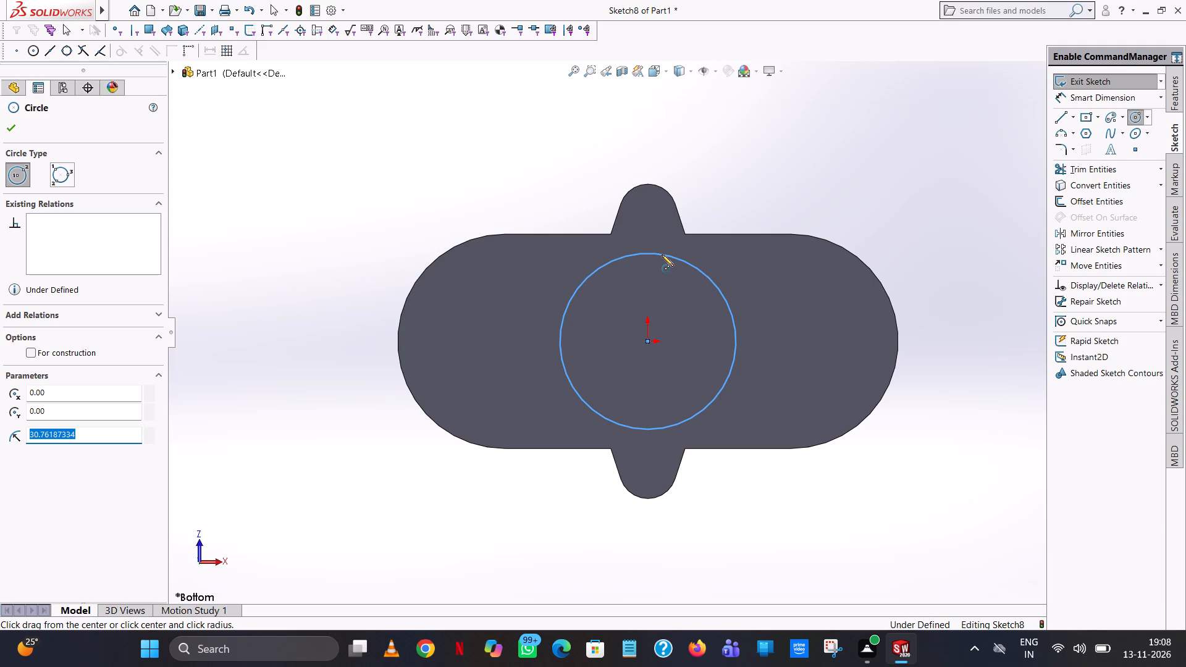
{"action": "type", "text": "55/2"}
{"action": "key", "text": "Return"}
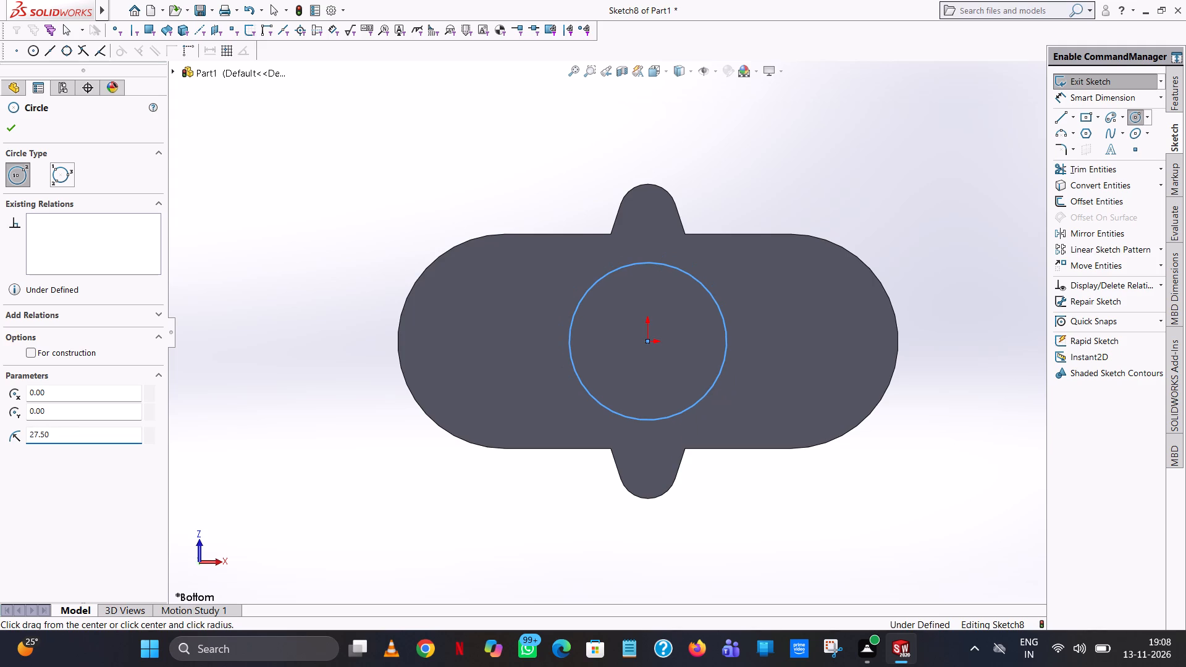
{"action": "right_click", "coordinate": [662, 254]}
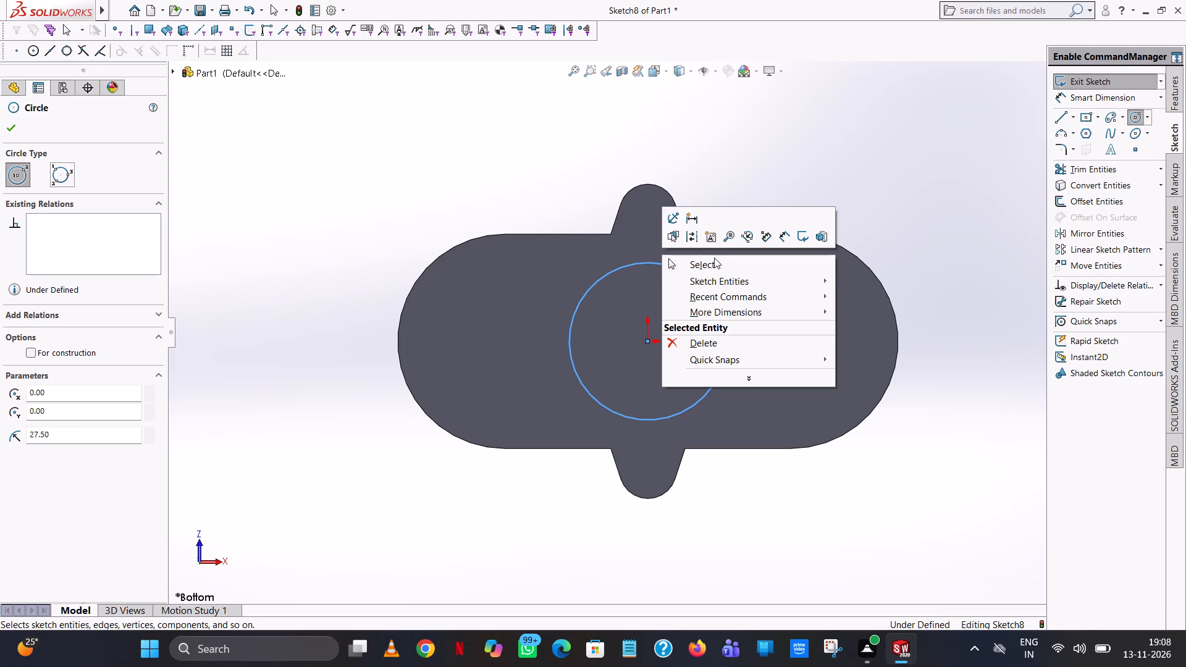
{"action": "left_click", "coordinate": [700, 261]}
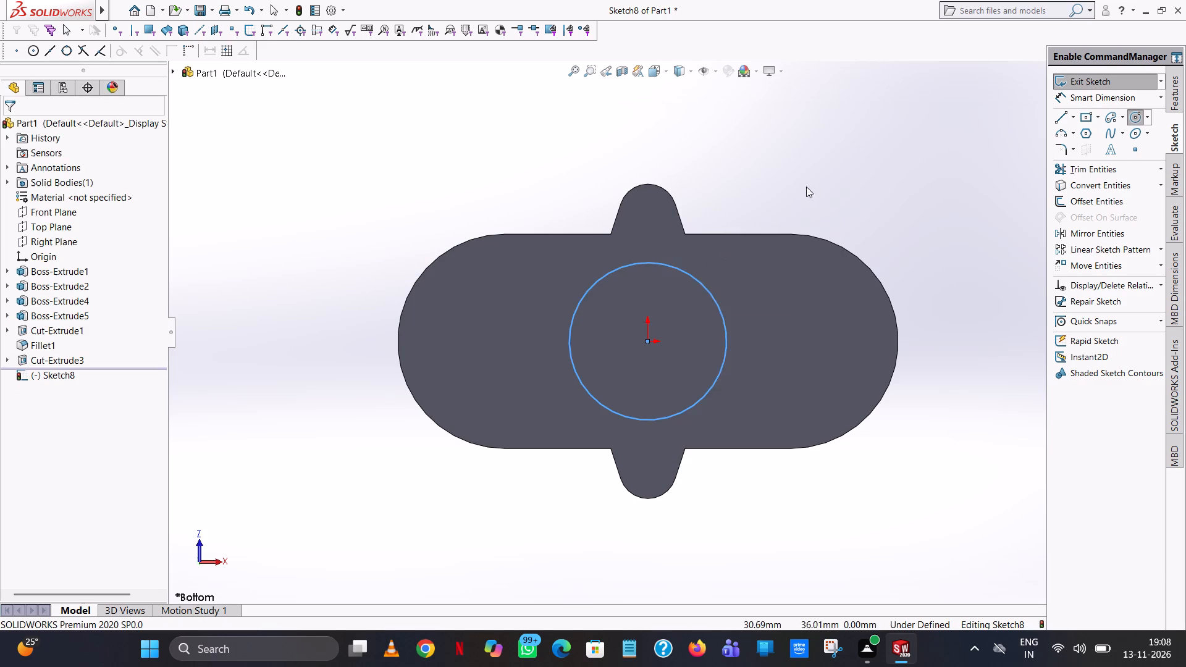
{"action": "left_click", "coordinate": [880, 139]}
Dimension the circle on the underside with a 55 mm diameter.
{"action": "left_click", "coordinate": [1103, 99]}
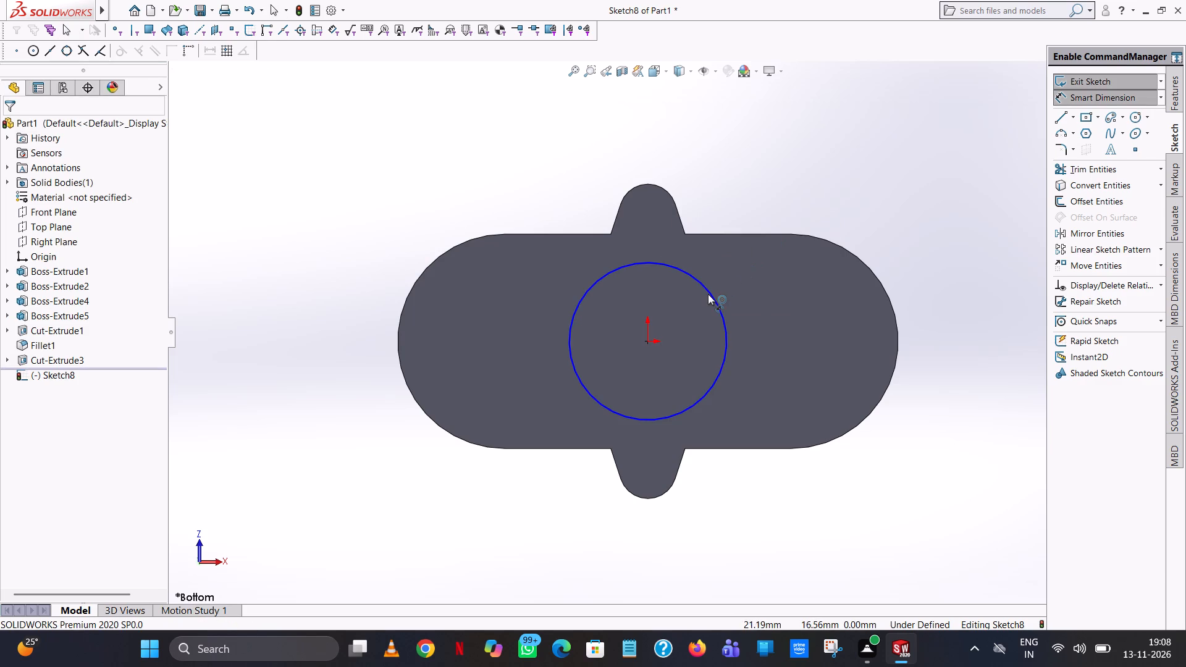
{"action": "left_click", "coordinate": [708, 294]}
{"action": "left_click", "coordinate": [839, 167]}
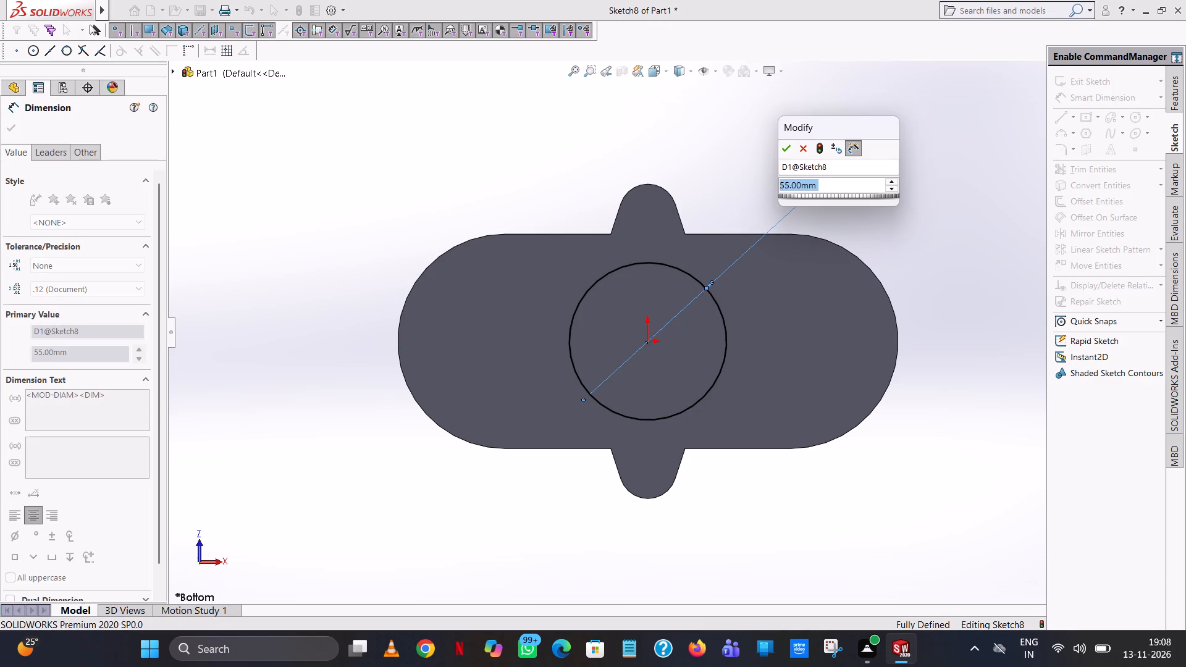
{"action": "left_click", "coordinate": [788, 150]}
{"action": "left_click", "coordinate": [753, 159]}
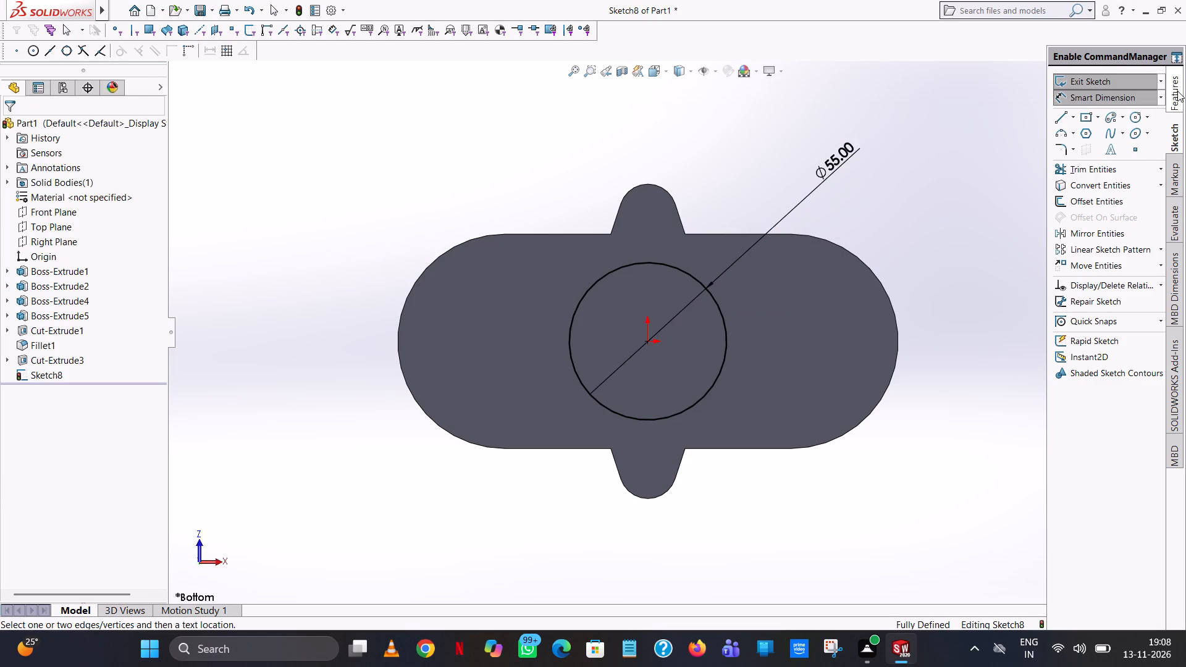
Cut the 55 mm circle up into the underside as a blind extruded cut 2 mm deep.
{"action": "left_click", "coordinate": [1177, 91]}
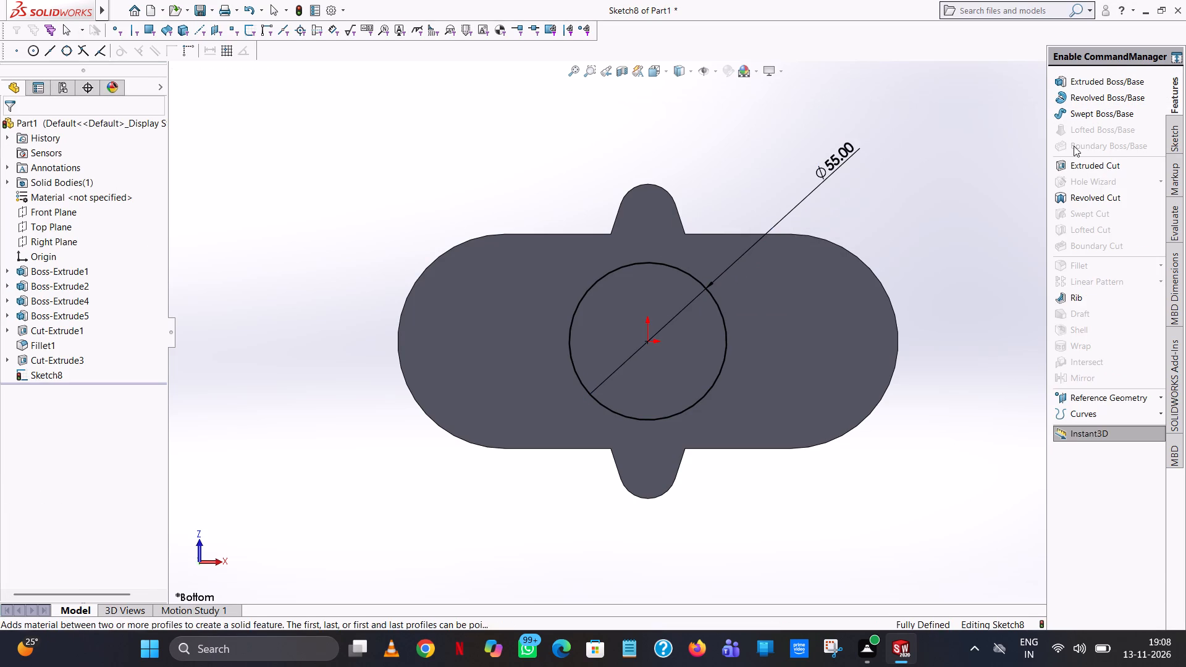
{"action": "left_click", "coordinate": [1095, 170]}
{"action": "middle_click_drag", "start_coordinate": [729, 178], "coordinate": [731, 223]}
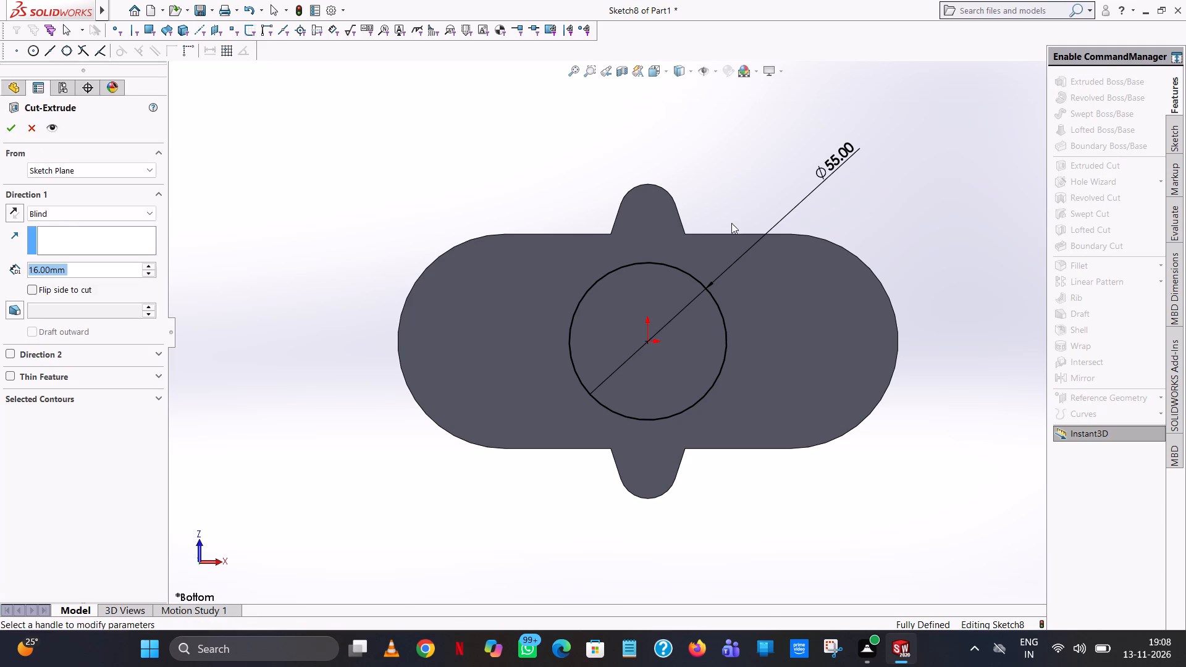
{"action": "middle_click_drag", "start_coordinate": [731, 223], "coordinate": [717, 427]}
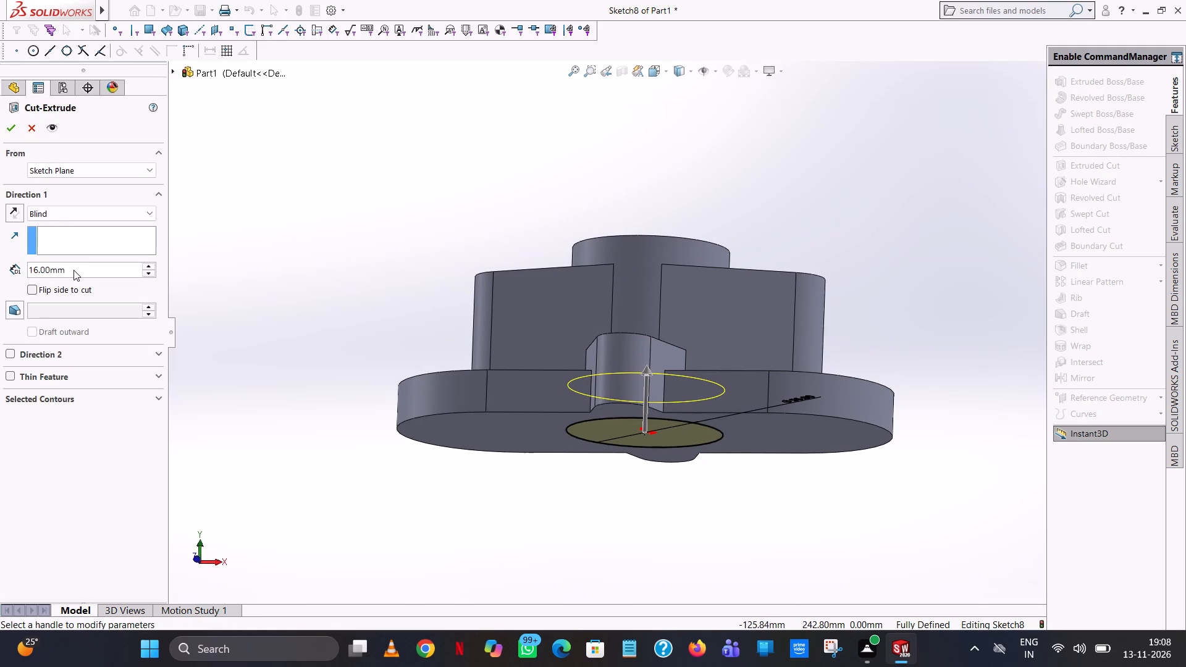
{"action": "double_click", "coordinate": [74, 270]}
{"action": "key", "text": "2"}
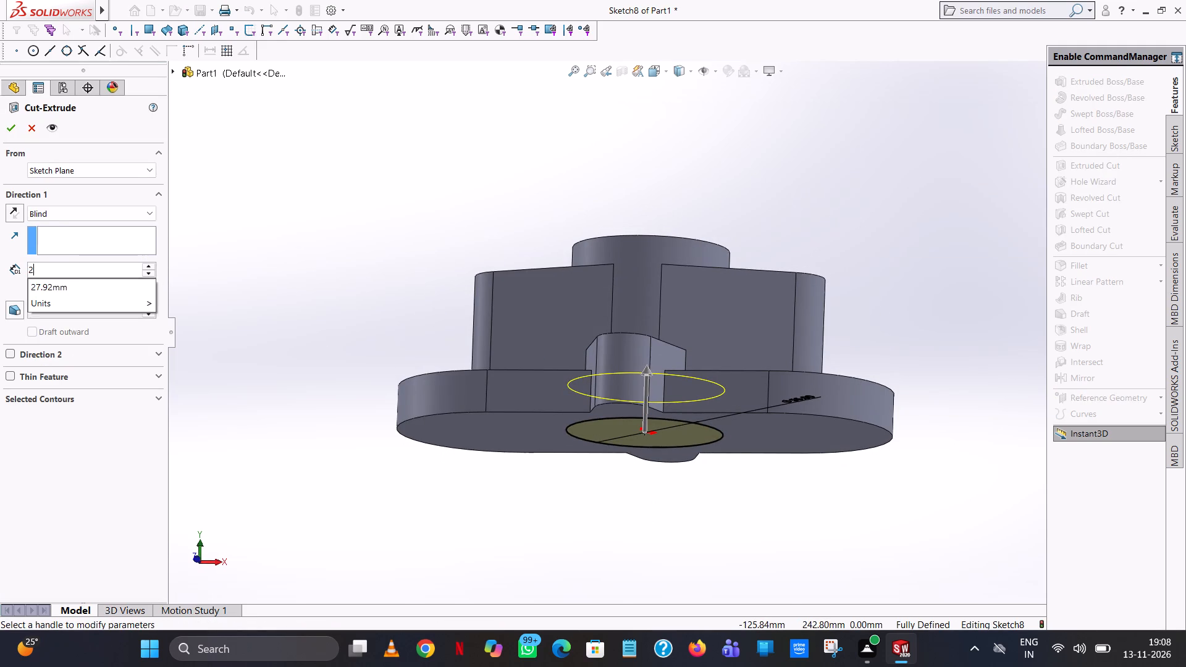
{"action": "key", "text": "Return"}
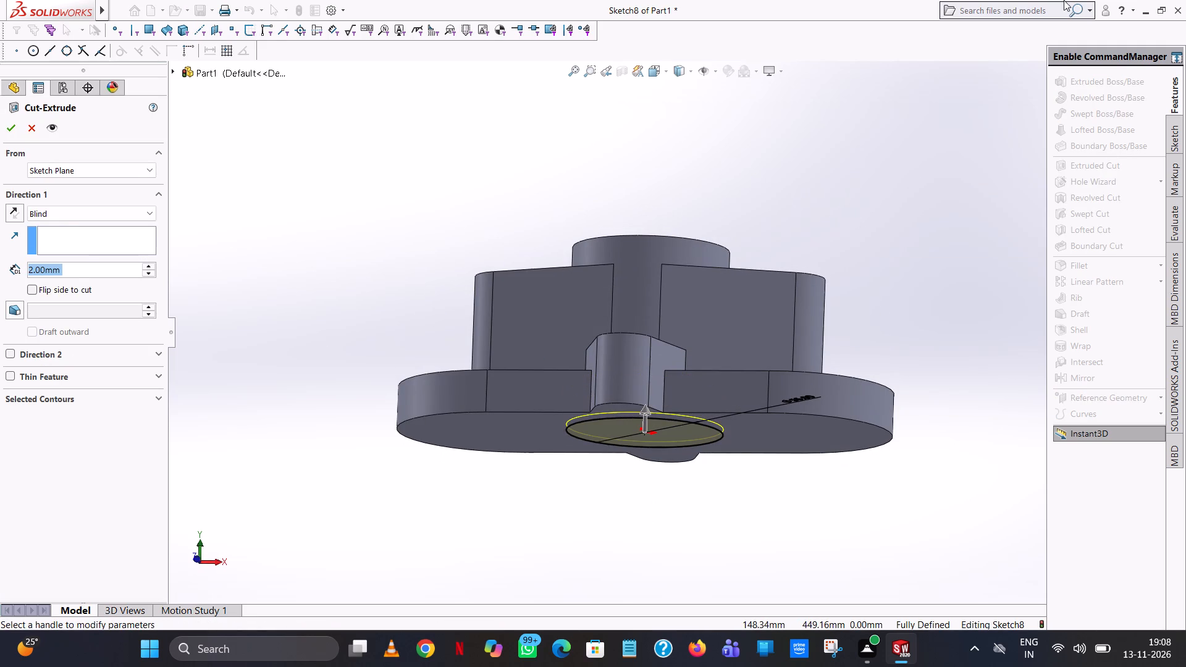
{"action": "left_click", "coordinate": [7, 127]}
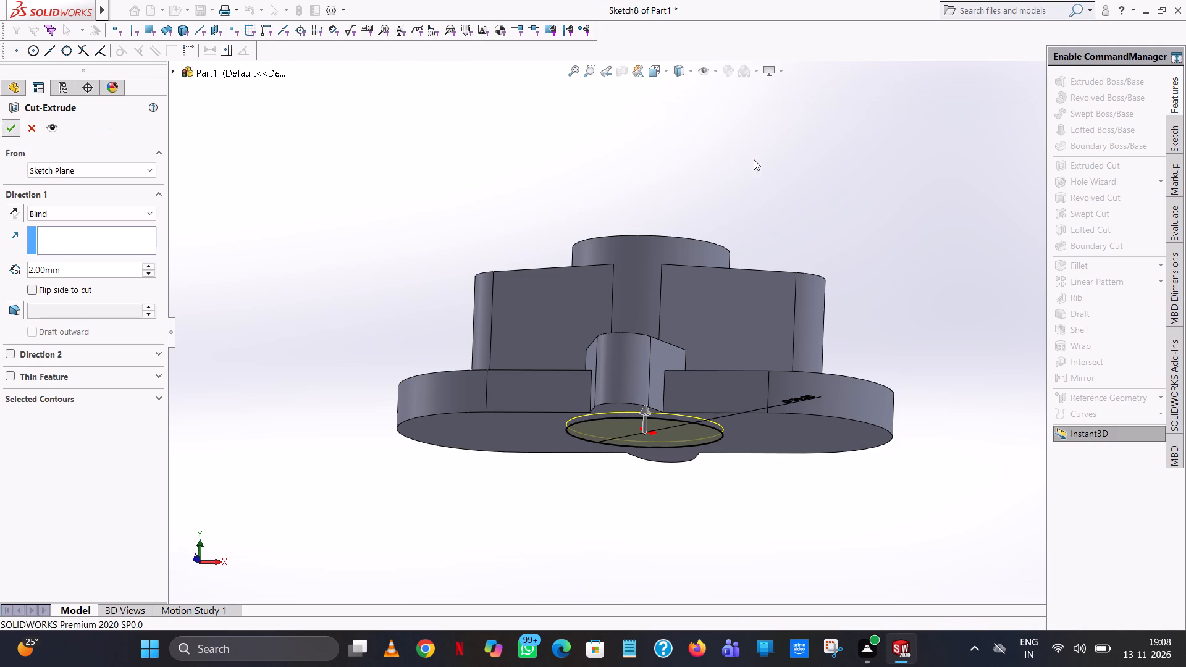
{"action": "left_click", "coordinate": [881, 175]}
Fillet the floor edge of the 55 mm underside recess with a symmetric 2 mm radius.
{"action": "middle_click_drag", "start_coordinate": [725, 482], "coordinate": [744, 409]}
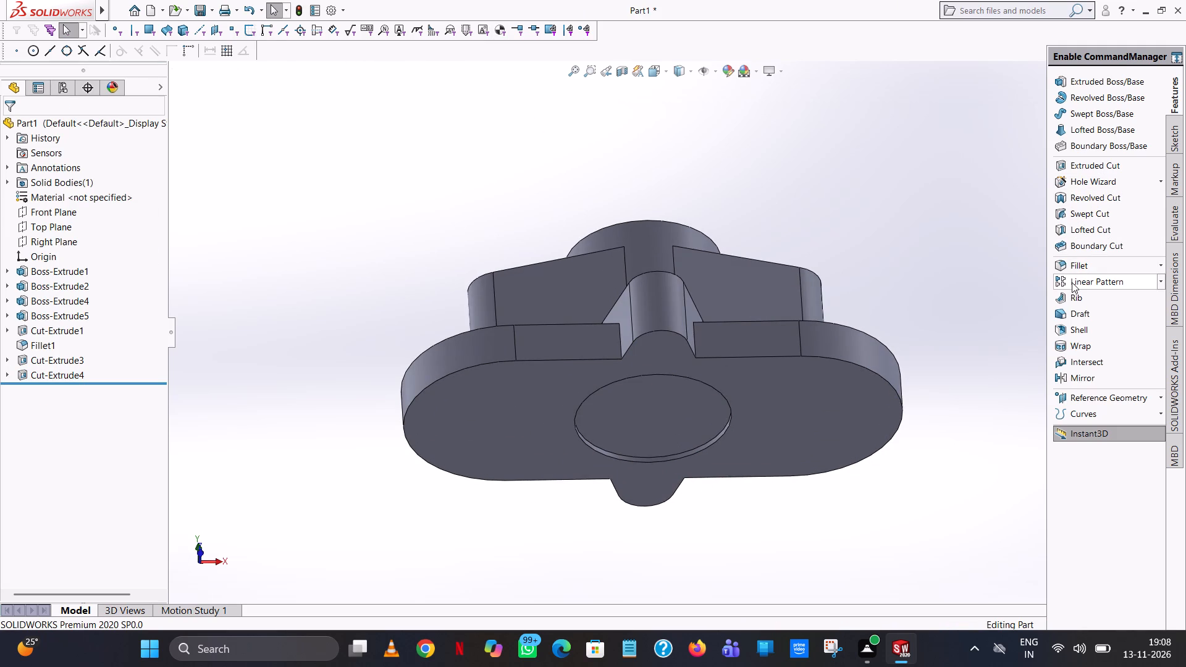
{"action": "left_click", "coordinate": [1078, 267]}
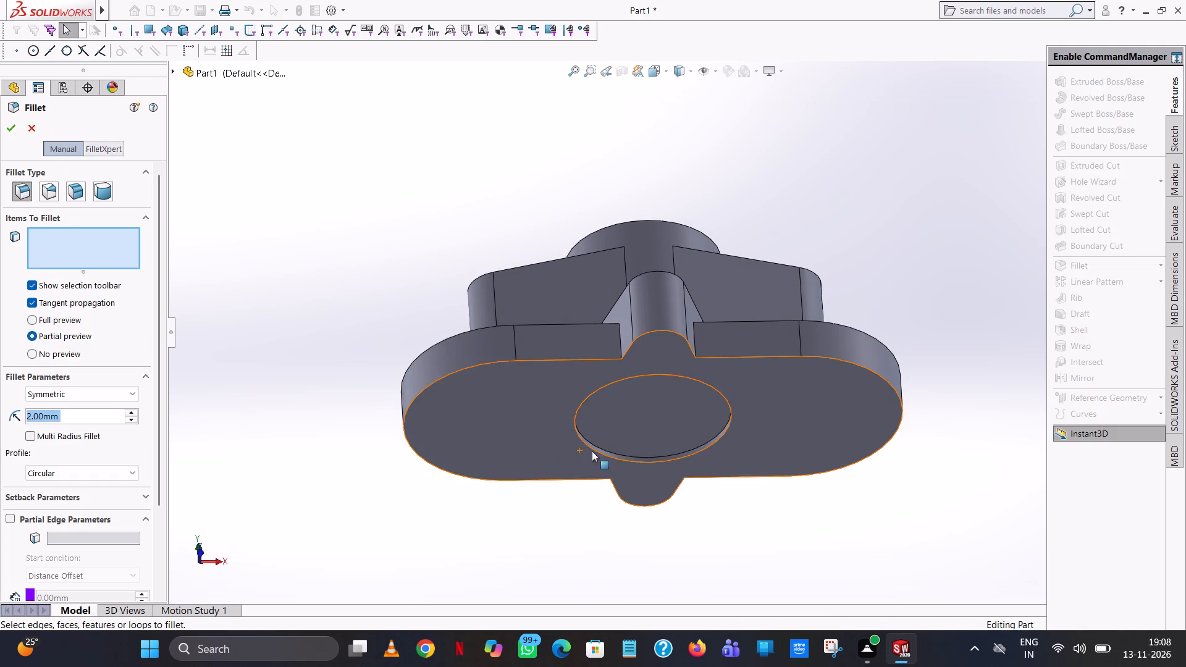
{"action": "scroll", "coordinate": [594, 450], "scroll_direction": "down", "scroll_amount": 8}
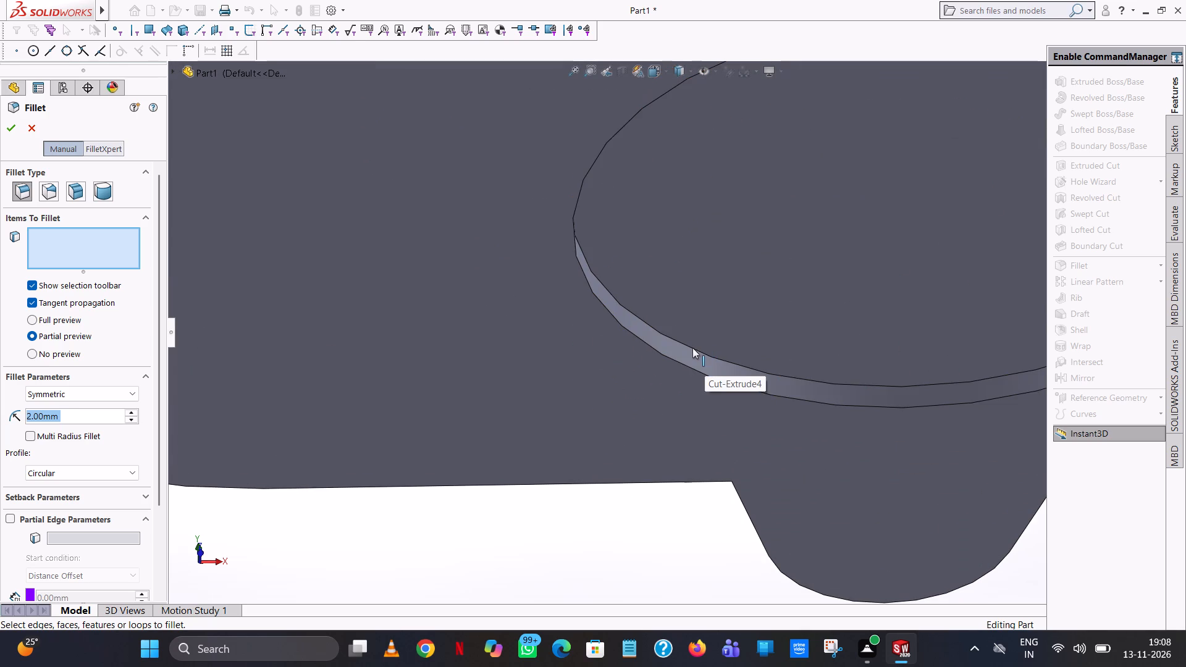
{"action": "left_click", "coordinate": [692, 348]}
{"action": "left_click", "coordinate": [3, 124]}
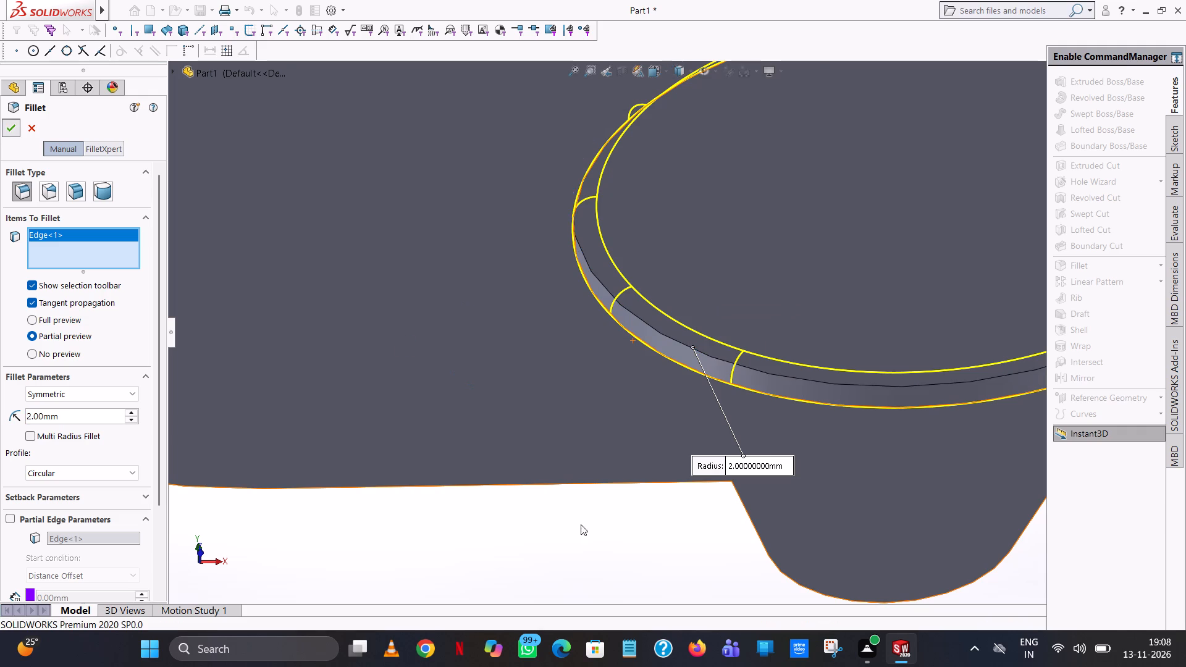
{"action": "scroll", "coordinate": [620, 553], "scroll_direction": "up", "scroll_amount": 6}
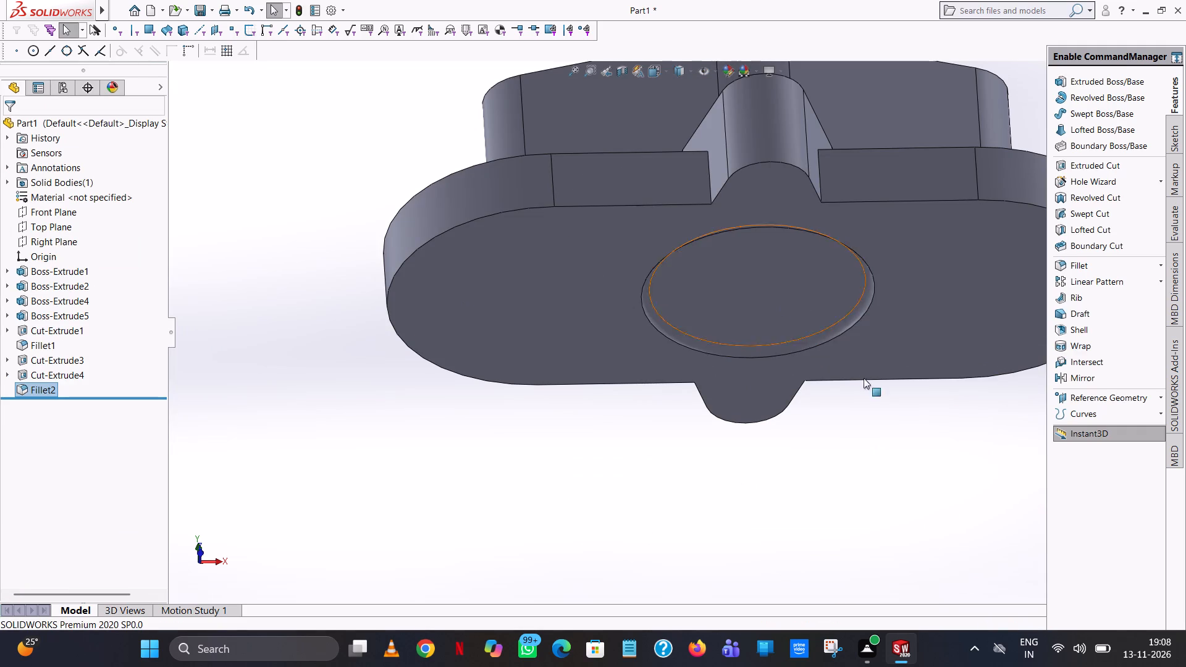
{"action": "scroll", "coordinate": [810, 458], "scroll_direction": "up", "scroll_amount": 1}
{"action": "middle_click_drag", "start_coordinate": [809, 458], "coordinate": [802, 269]}
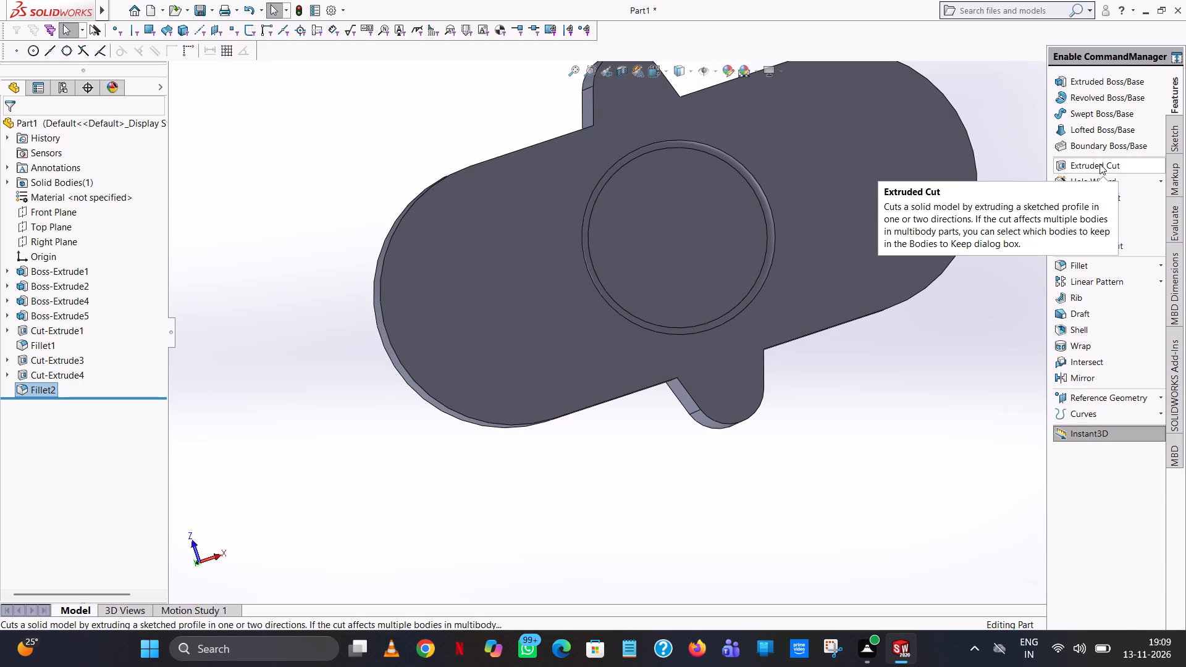
For an extruded cut, sketch an origin-centred circle with a 20 mm radius on the floor of the underside recess.
{"action": "left_click", "coordinate": [1100, 164]}
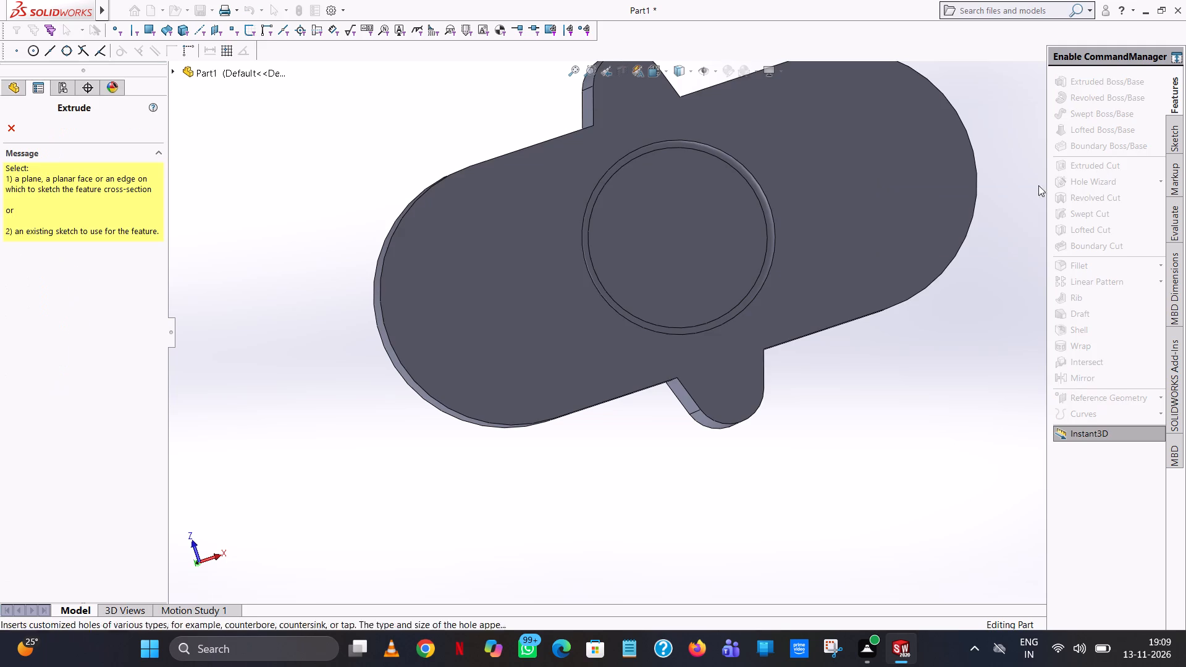
{"action": "left_click", "coordinate": [709, 210]}
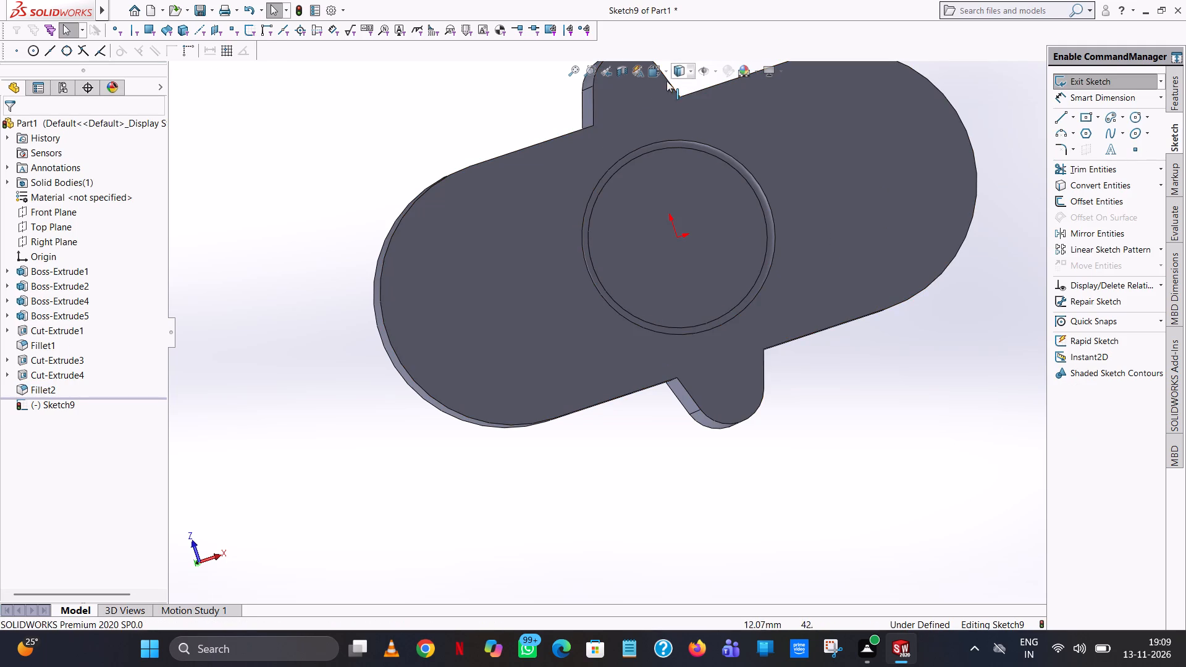
{"action": "left_click", "coordinate": [666, 75]}
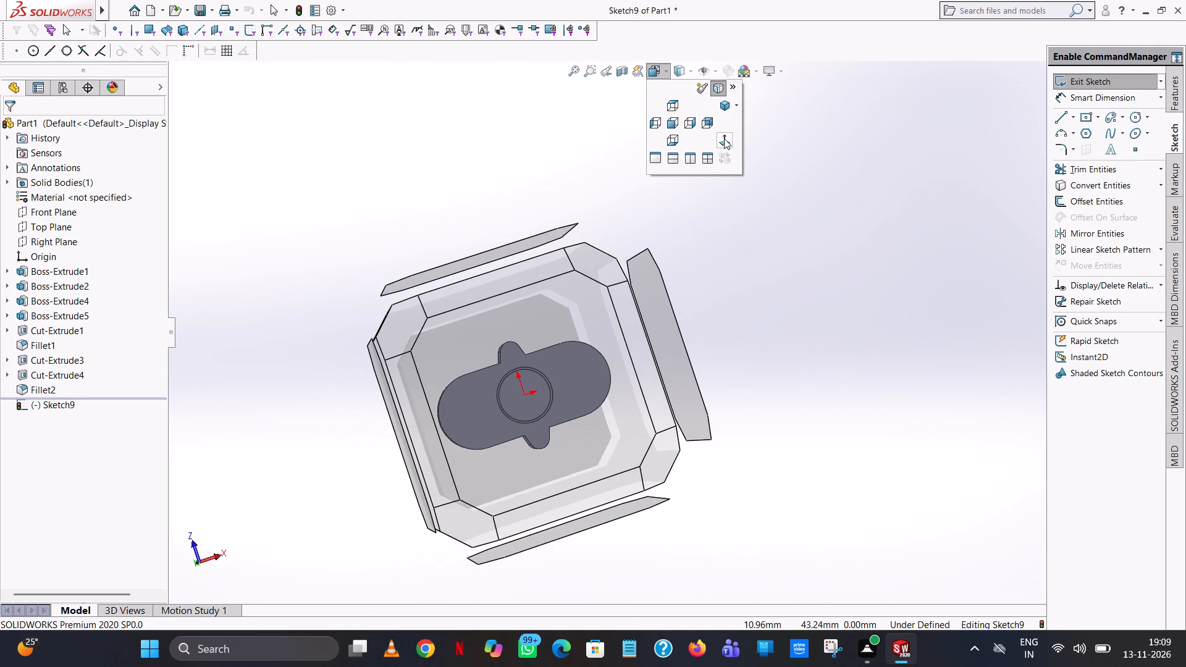
{"action": "left_click", "coordinate": [724, 138]}
{"action": "left_click", "coordinate": [1133, 115]}
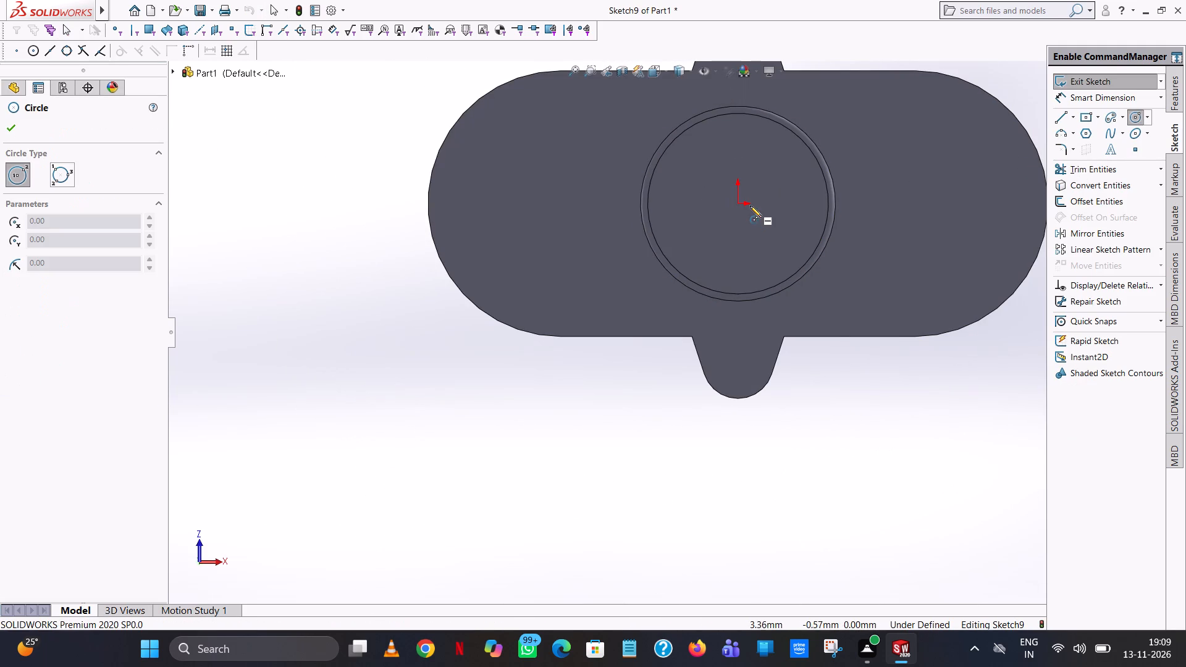
{"action": "left_click", "coordinate": [739, 203]}
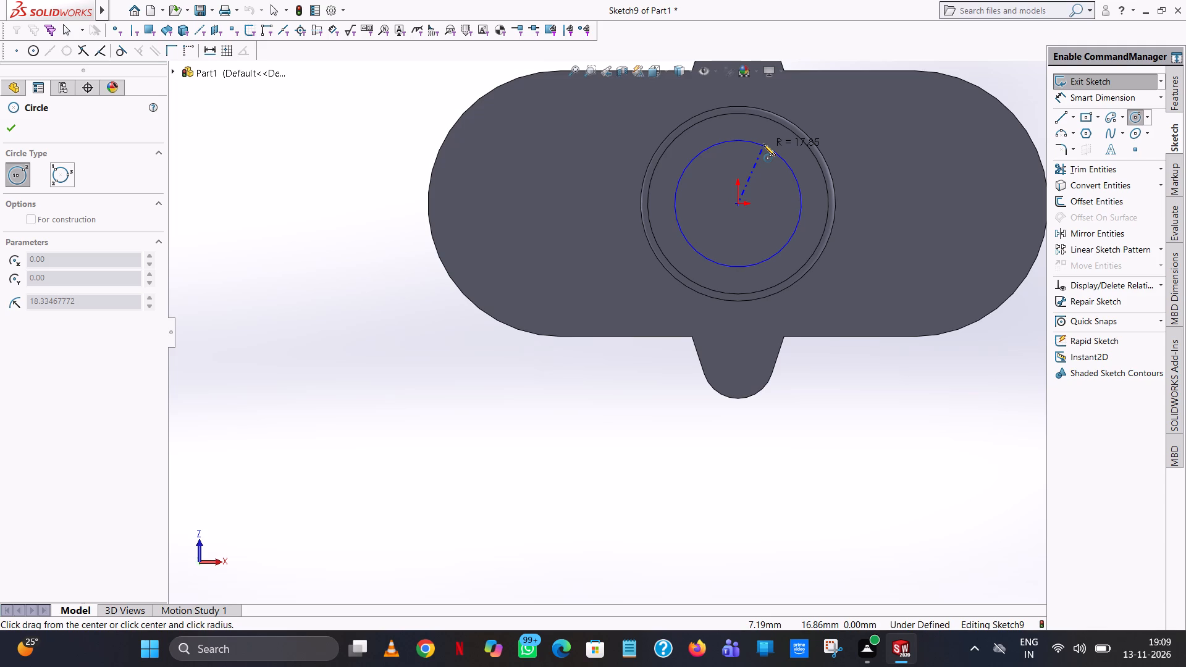
{"action": "left_click", "coordinate": [763, 144]}
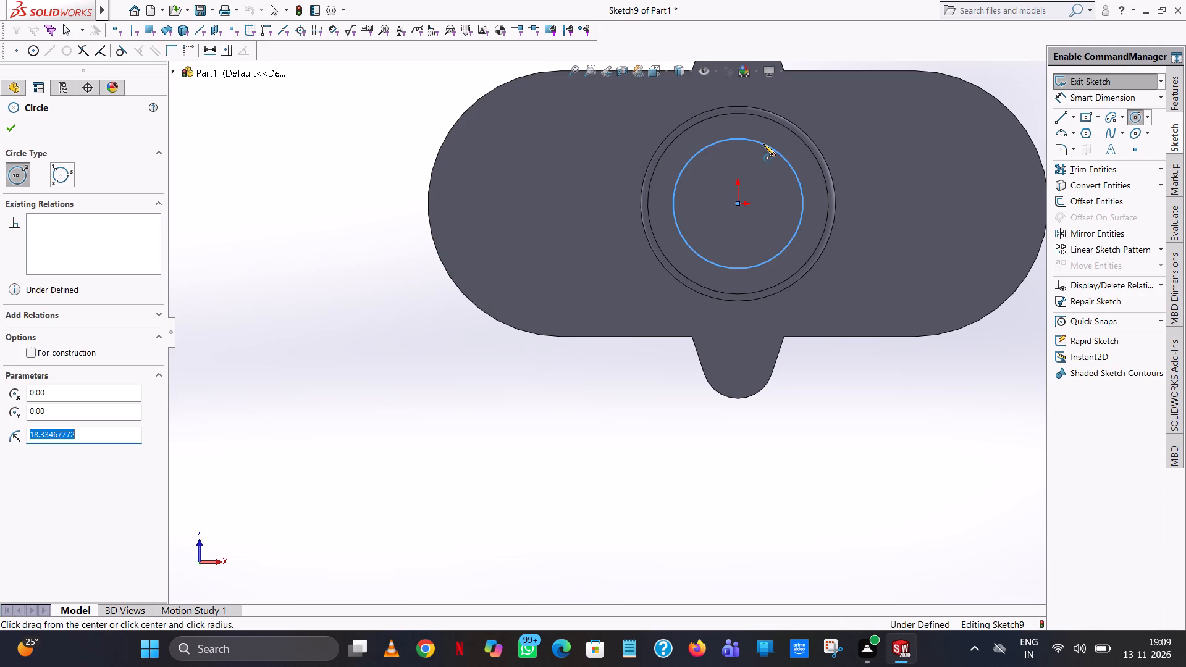
{"action": "type", "text": "20"}
{"action": "key", "text": "Return"}
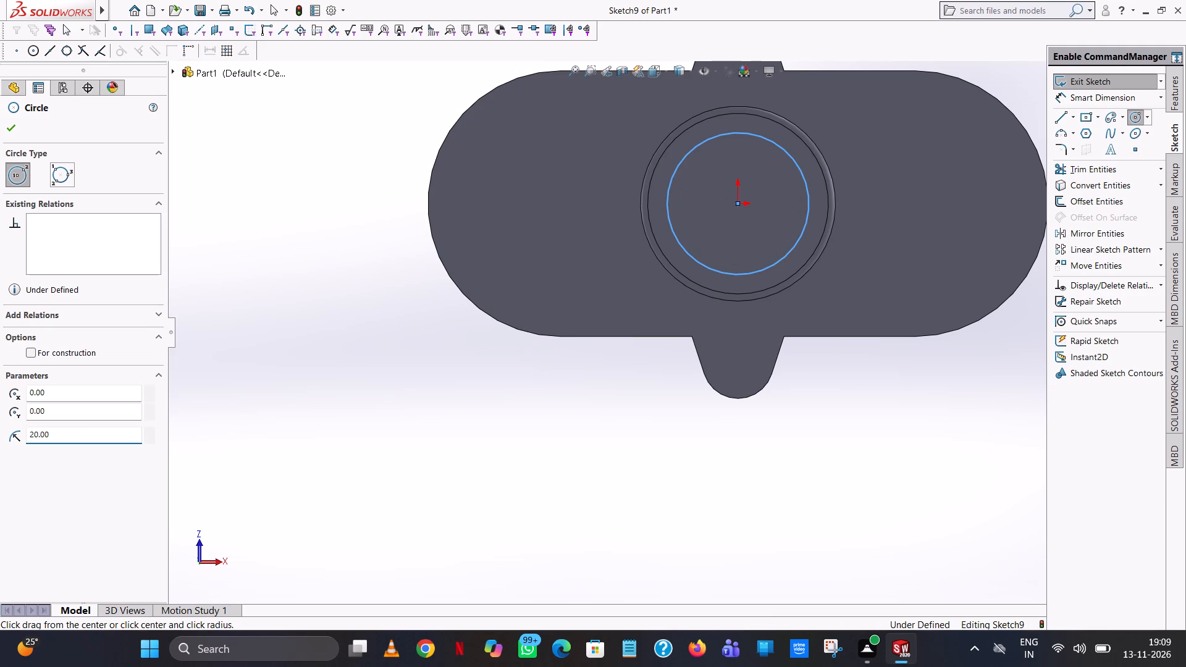
{"action": "right_click", "coordinate": [763, 144]}
{"action": "left_click", "coordinate": [791, 156]}
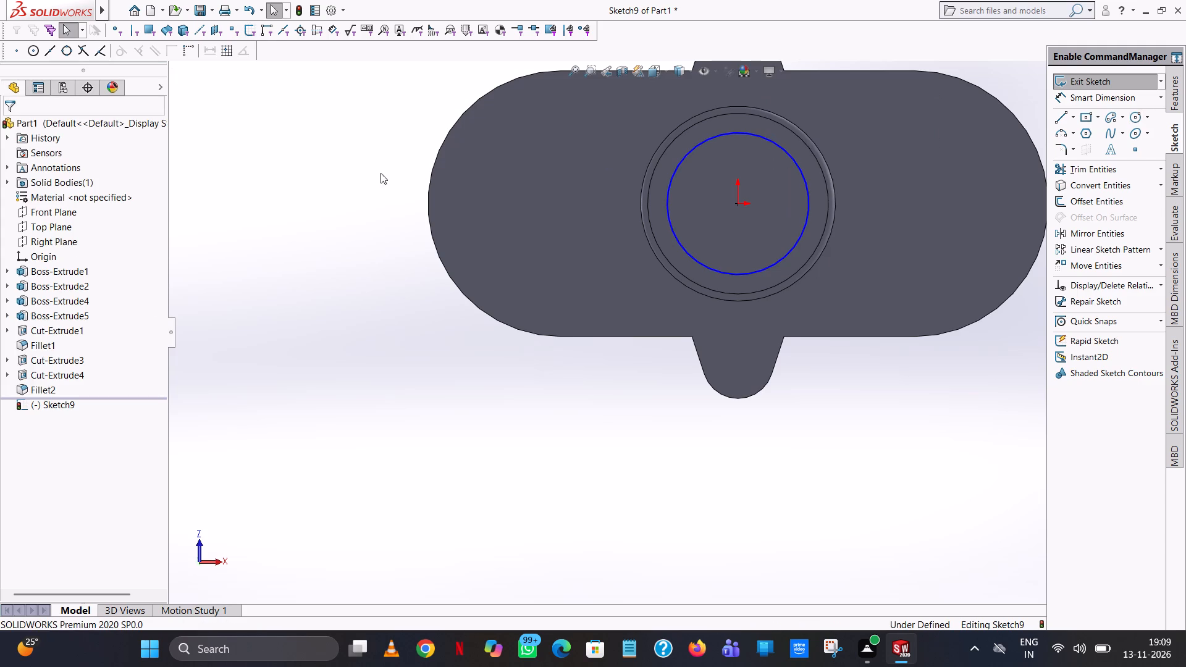
{"action": "left_click", "coordinate": [344, 173]}
Dimension the circle on the recess floor with a 40 mm diameter.
{"action": "left_click", "coordinate": [1105, 102]}
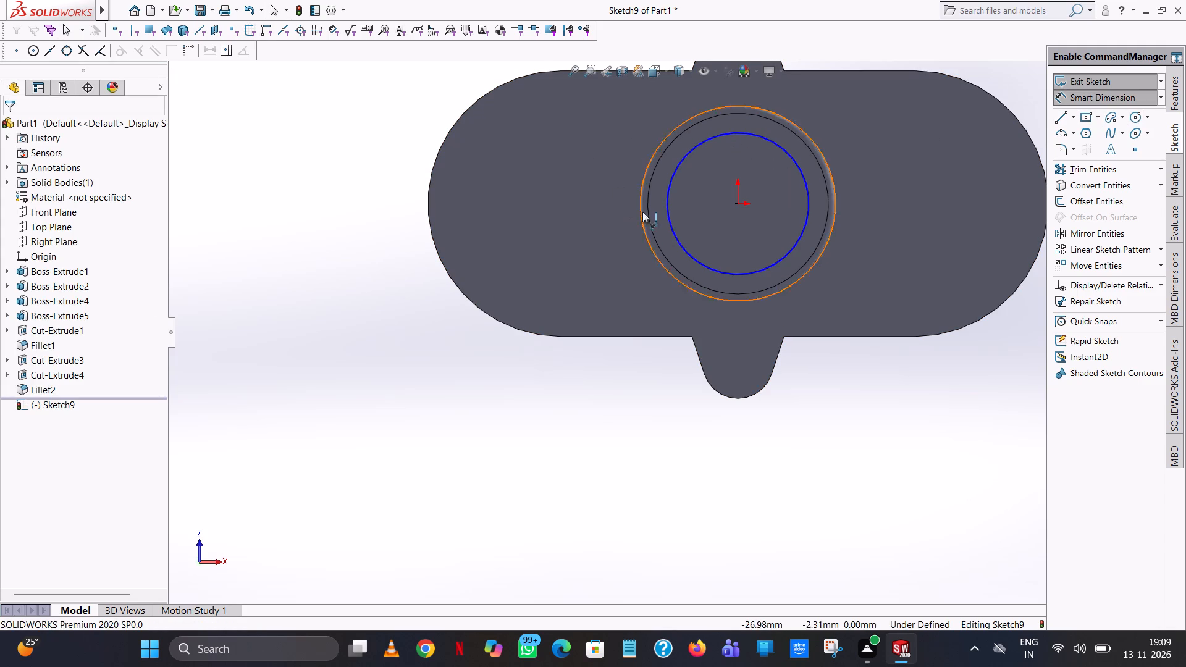
{"action": "left_click", "coordinate": [667, 219]}
{"action": "left_click", "coordinate": [386, 232]}
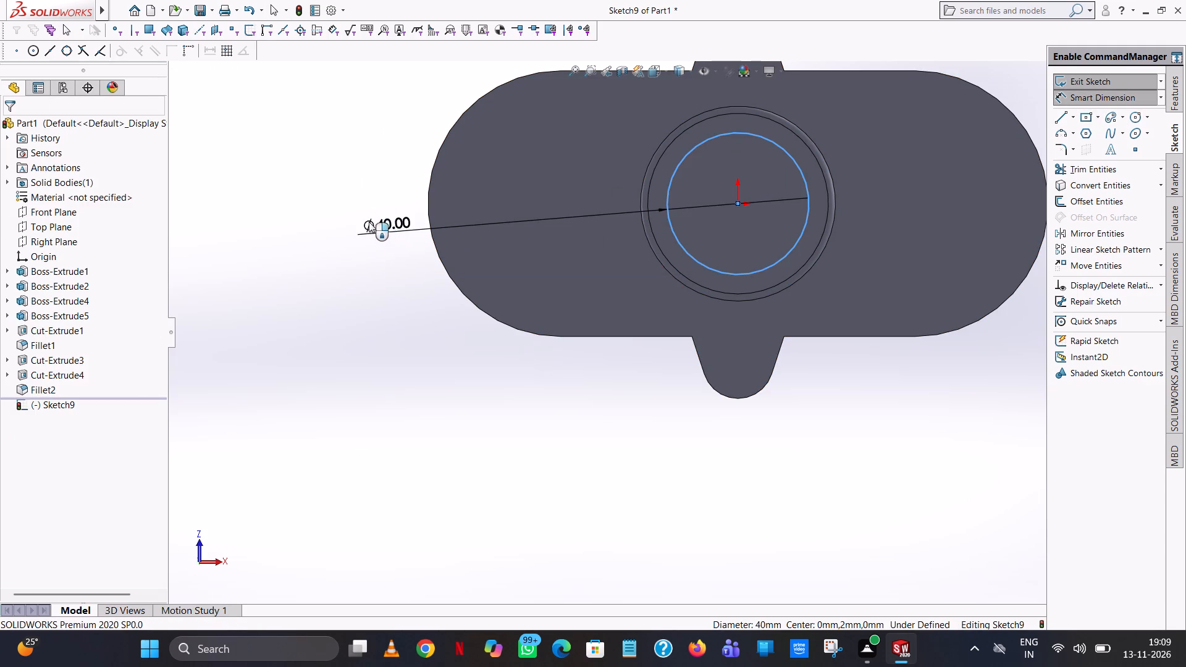
{"action": "left_click", "coordinate": [332, 211]}
{"action": "left_click", "coordinate": [304, 185]}
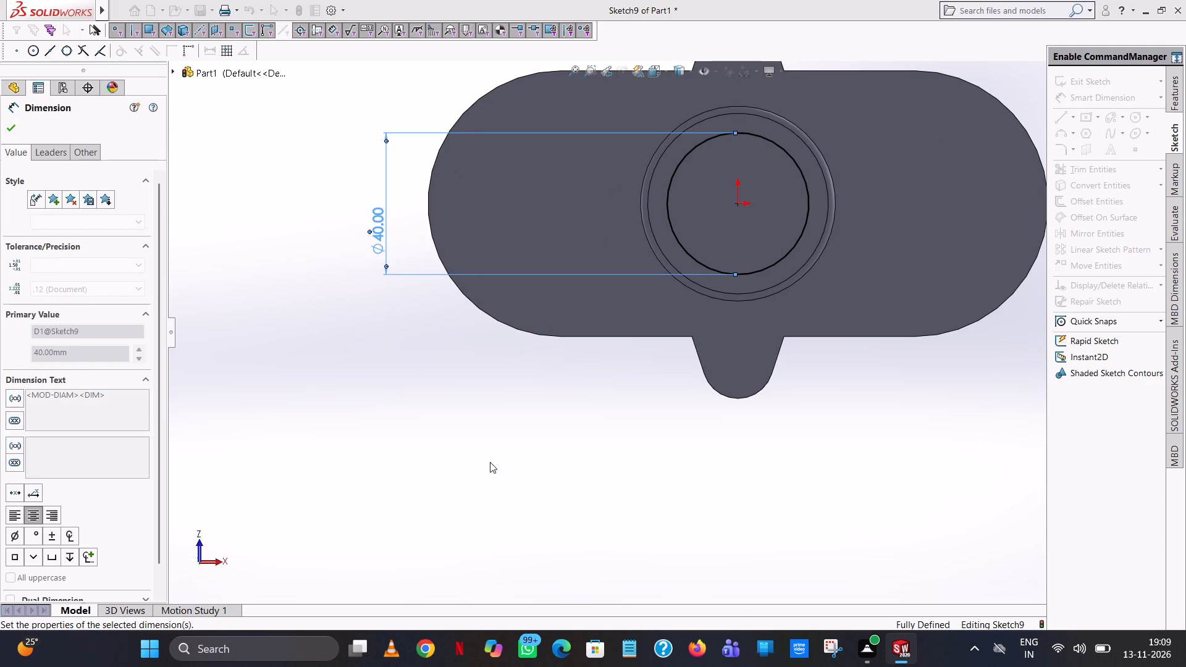
{"action": "left_click", "coordinate": [314, 422]}
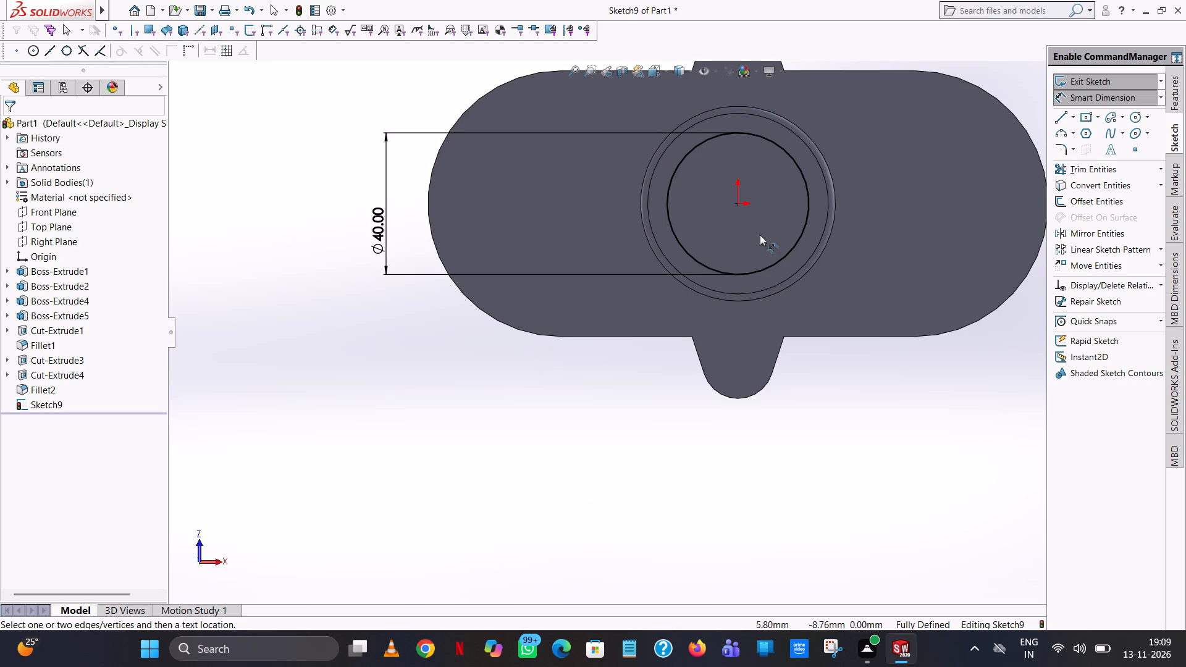
Cut the 40 mm circle up into the body as a blind extruded cut 28 mm deep.
{"action": "scroll", "coordinate": [760, 226], "scroll_direction": "up", "scroll_amount": 1}
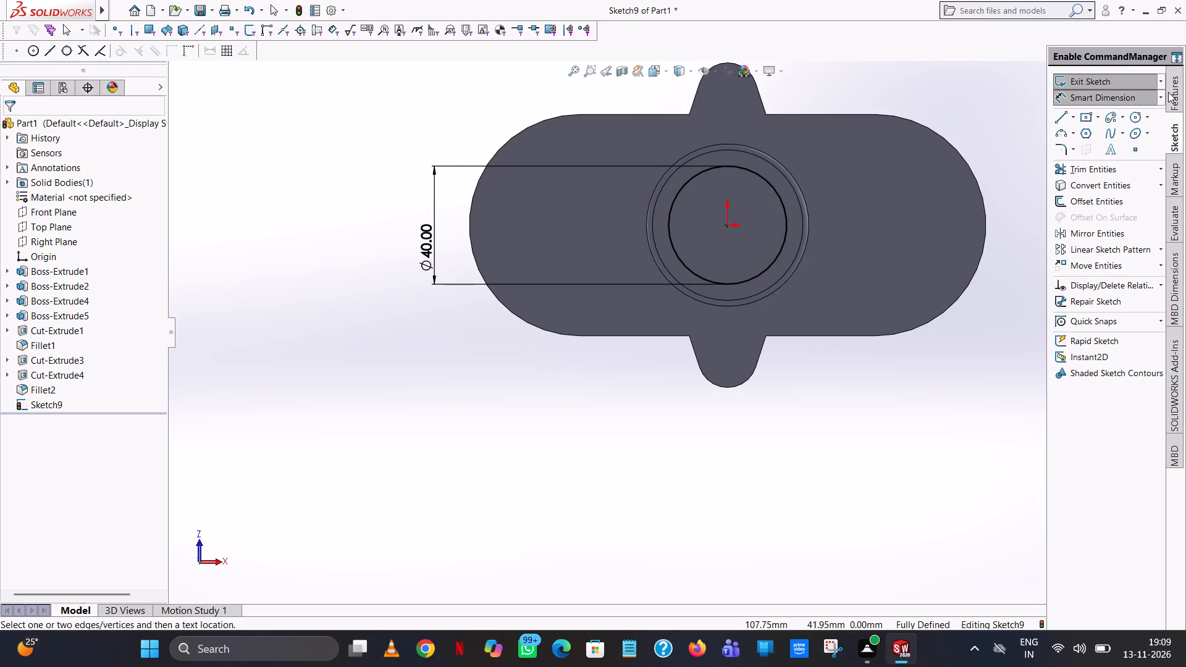
{"action": "left_click", "coordinate": [1168, 92]}
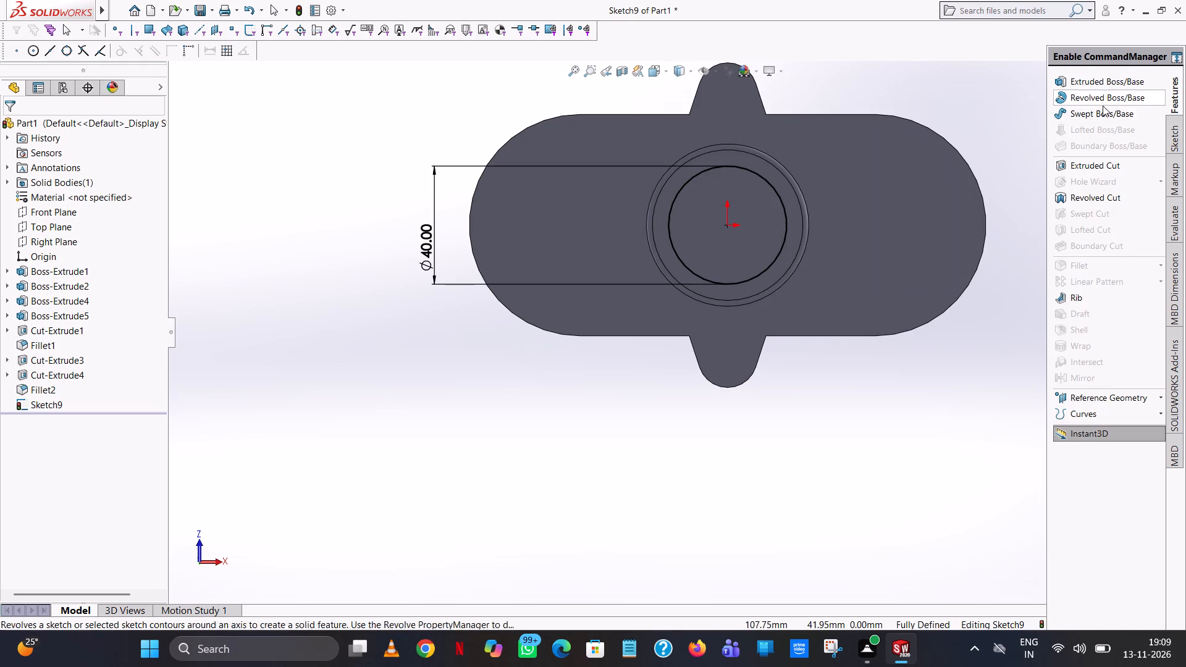
{"action": "left_click", "coordinate": [1101, 169]}
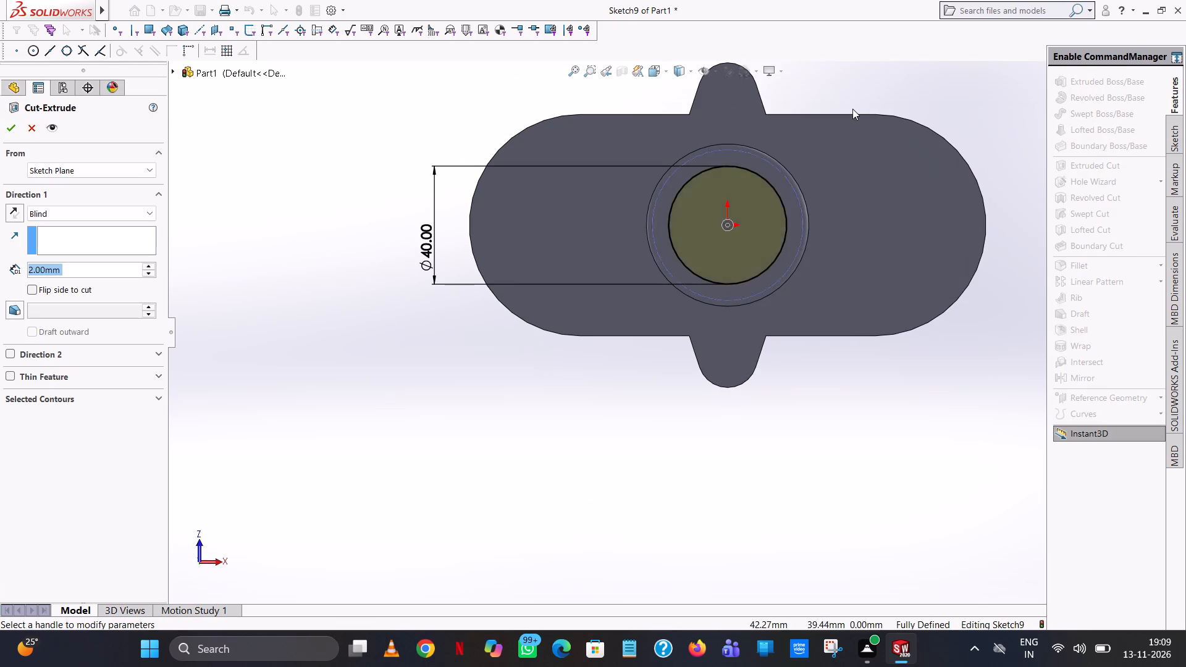
{"action": "scroll", "coordinate": [852, 109], "scroll_direction": "up", "scroll_amount": 1}
{"action": "middle_click_drag", "start_coordinate": [852, 109], "coordinate": [849, 490]}
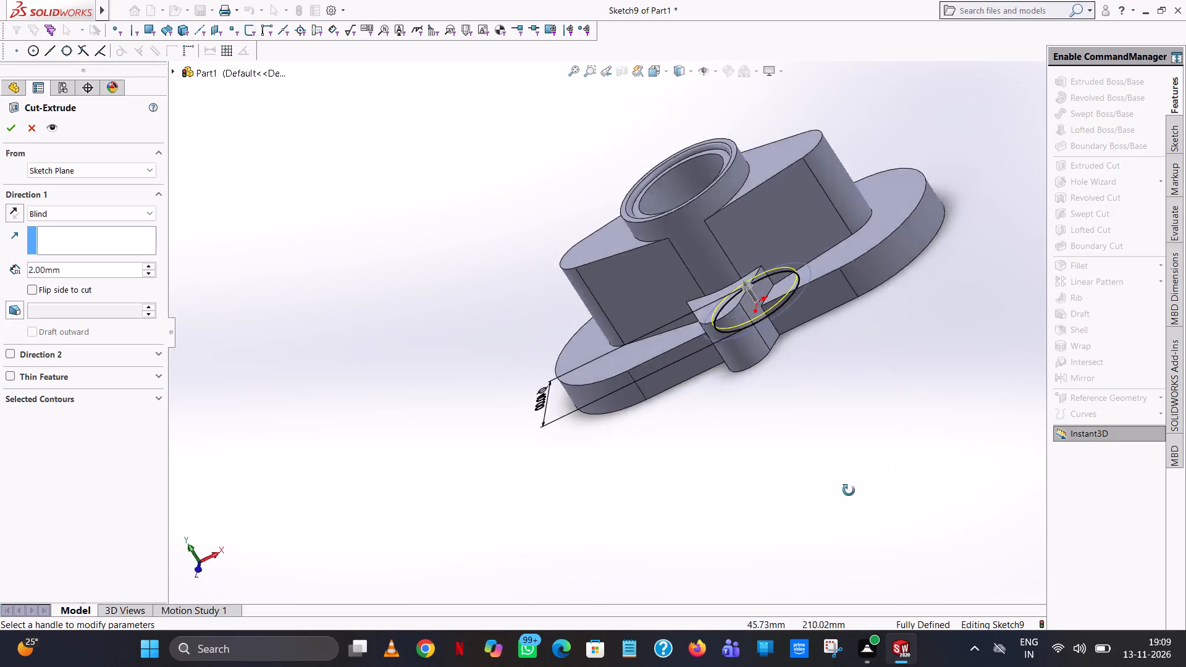
{"action": "middle_click_drag", "start_coordinate": [849, 490], "coordinate": [833, 508]}
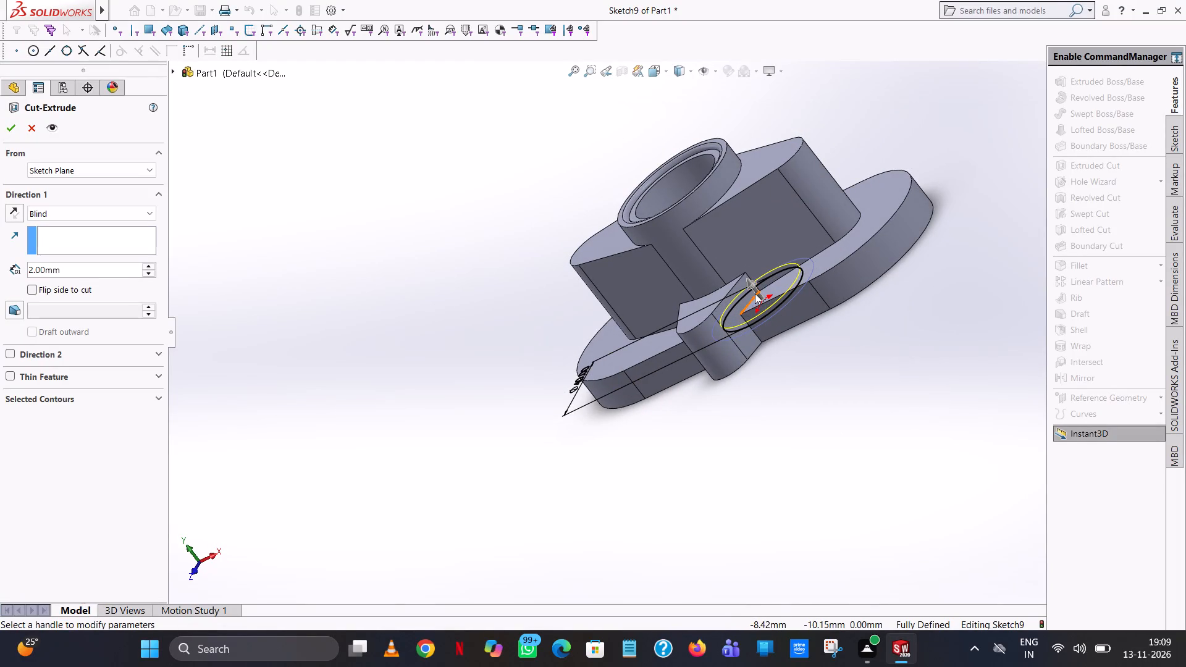
{"action": "left_click_drag", "start_coordinate": [754, 286], "coordinate": [715, 268]}
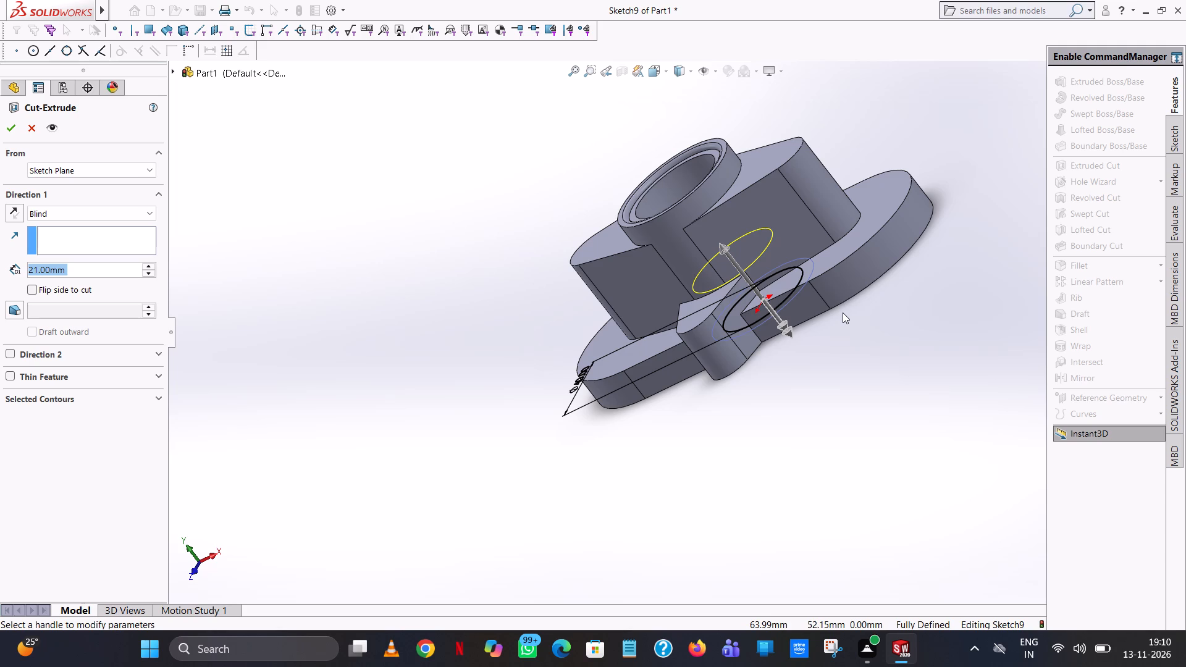
{"action": "type", "text": "28"}
{"action": "key", "text": "Return"}
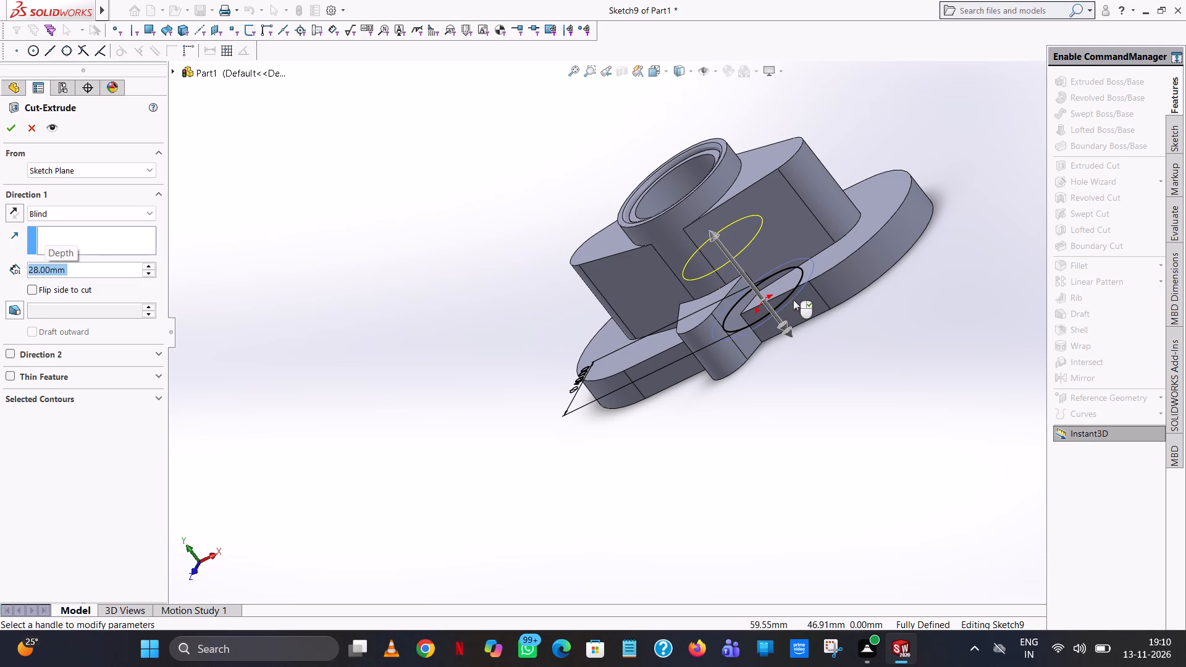
{"action": "left_click", "coordinate": [8, 125]}
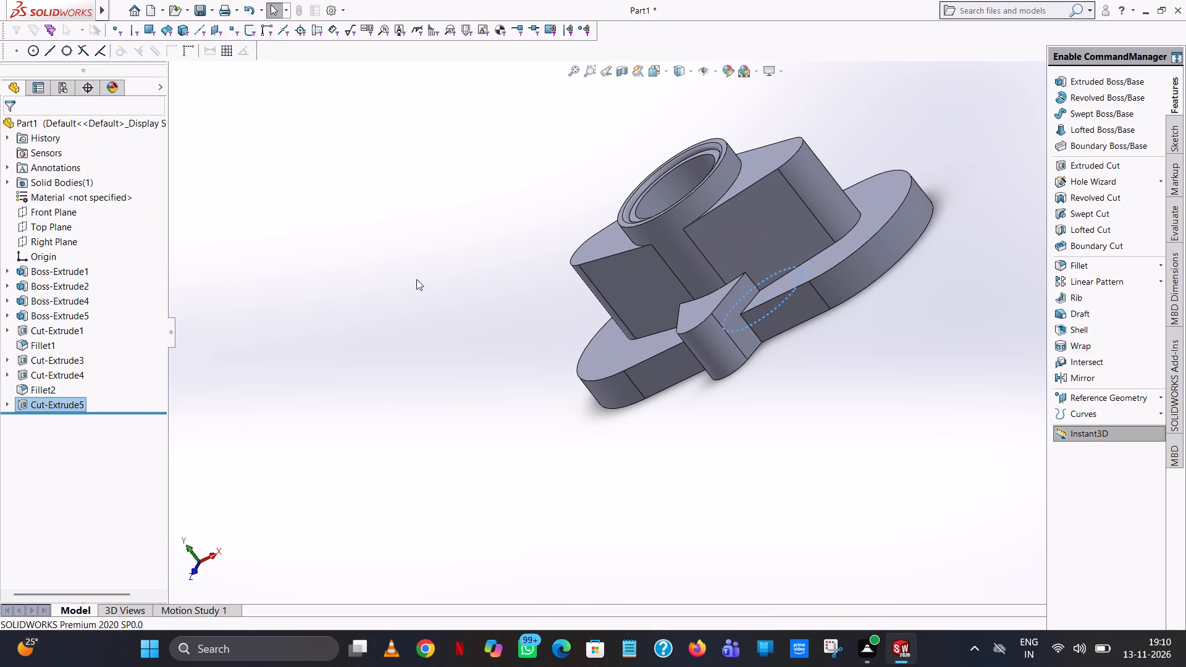
{"action": "left_click", "coordinate": [400, 274]}
Fillet the floor edge of the 40 mm underside pocket with a symmetric 2 mm radius.
{"action": "middle_click_drag", "start_coordinate": [384, 289], "coordinate": [491, 27]}
{"action": "scroll", "coordinate": [392, 398], "scroll_direction": "up", "scroll_amount": 1}
{"action": "scroll", "coordinate": [490, 27], "scroll_direction": "up", "scroll_amount": 2}
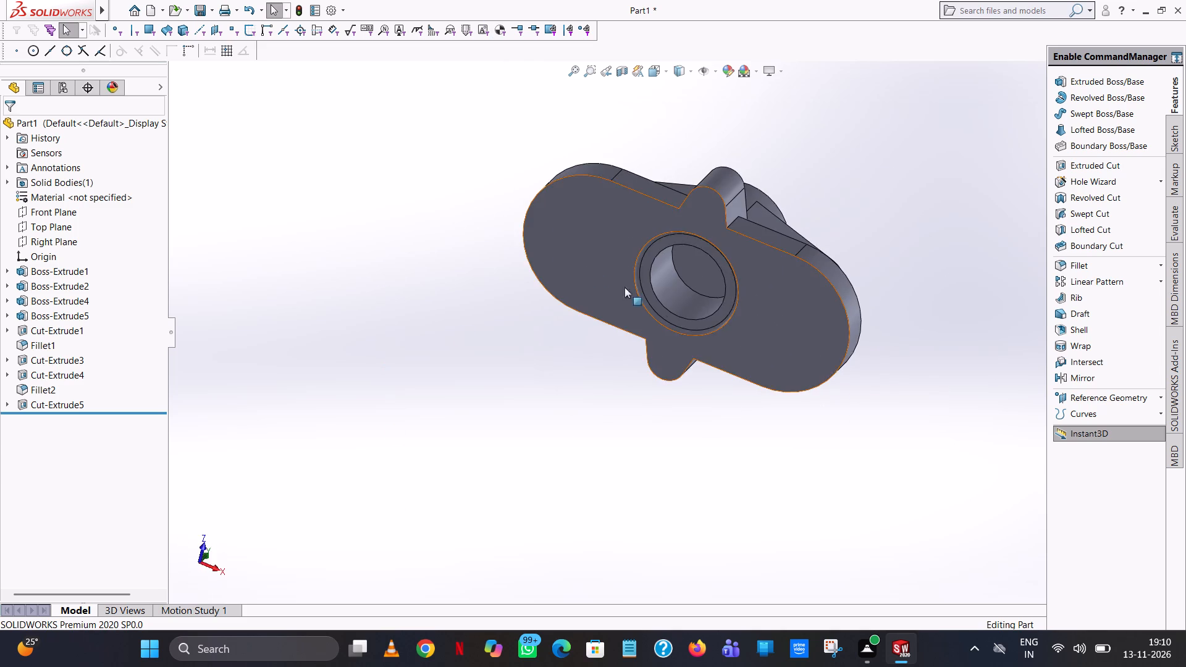
{"action": "middle_click_drag", "start_coordinate": [648, 279], "coordinate": [660, 230]}
{"action": "scroll", "coordinate": [662, 238], "scroll_direction": "up", "scroll_amount": 1}
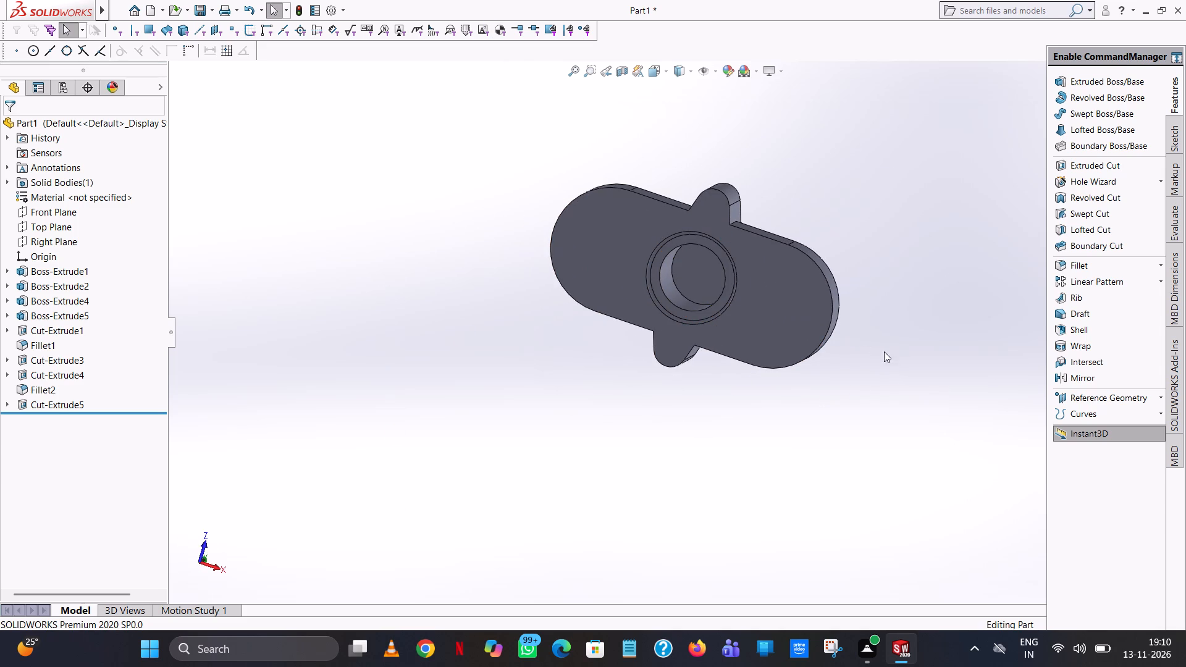
{"action": "scroll", "coordinate": [1185, 219], "scroll_direction": "down", "scroll_amount": 1}
{"action": "left_click", "coordinate": [1119, 262]}
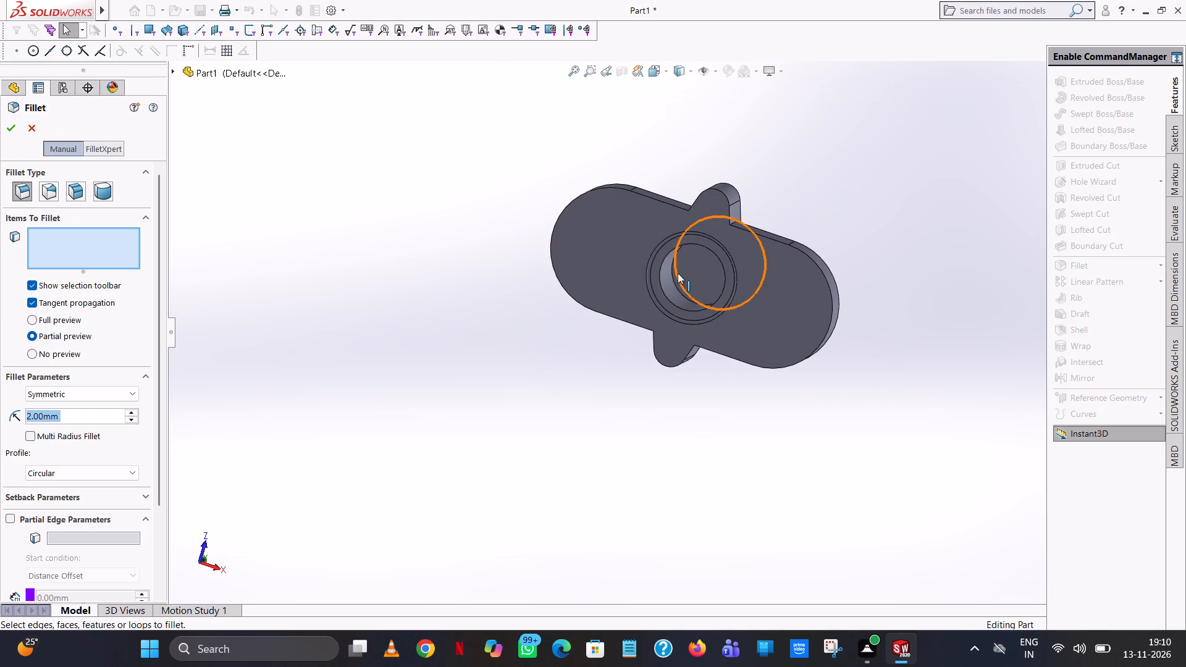
{"action": "scroll", "coordinate": [678, 273], "scroll_direction": "down", "scroll_amount": 9}
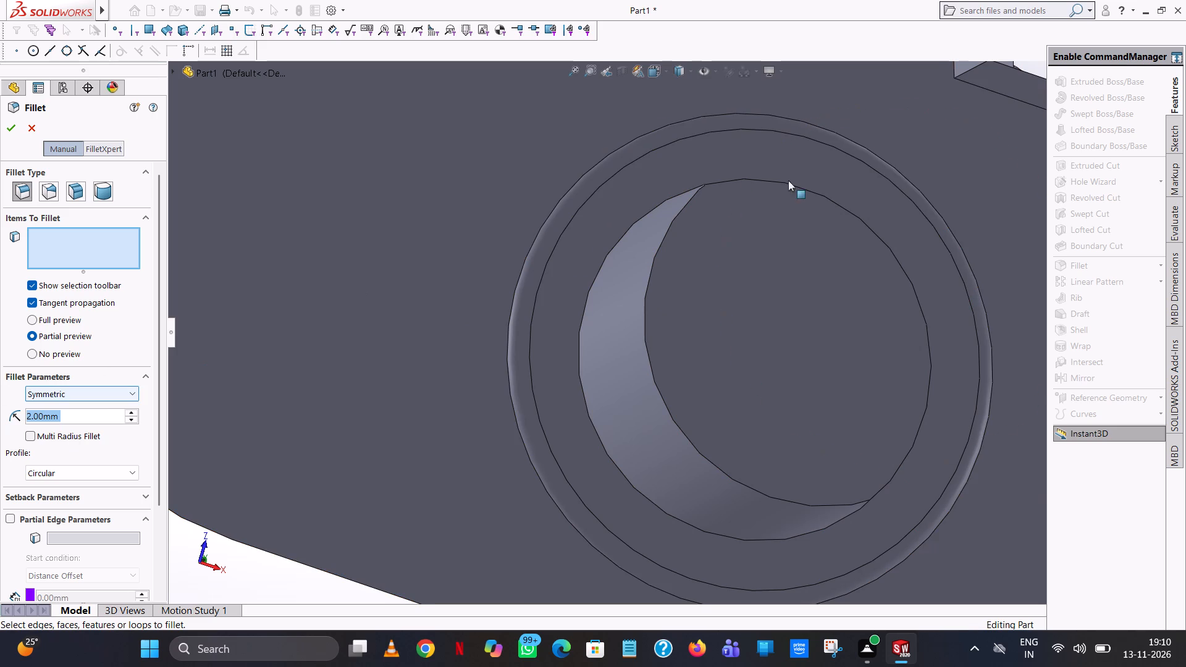
{"action": "left_click", "coordinate": [665, 237]}
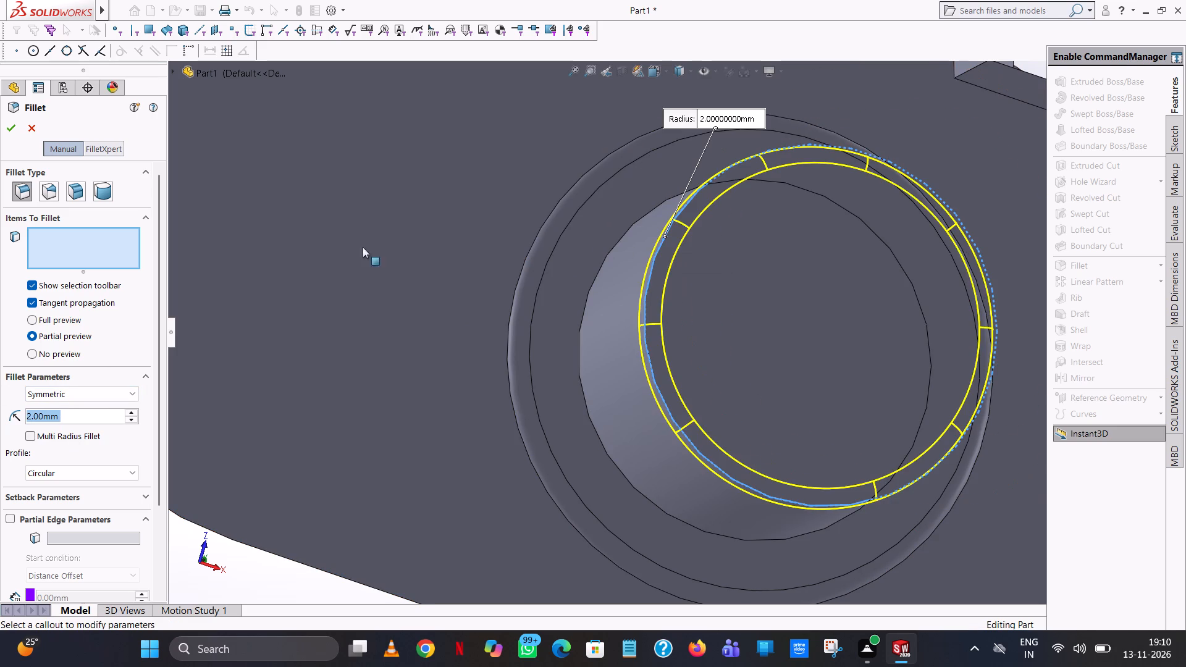
{"action": "left_click", "coordinate": [9, 127]}
{"action": "scroll", "coordinate": [705, 311], "scroll_direction": "up", "scroll_amount": 8}
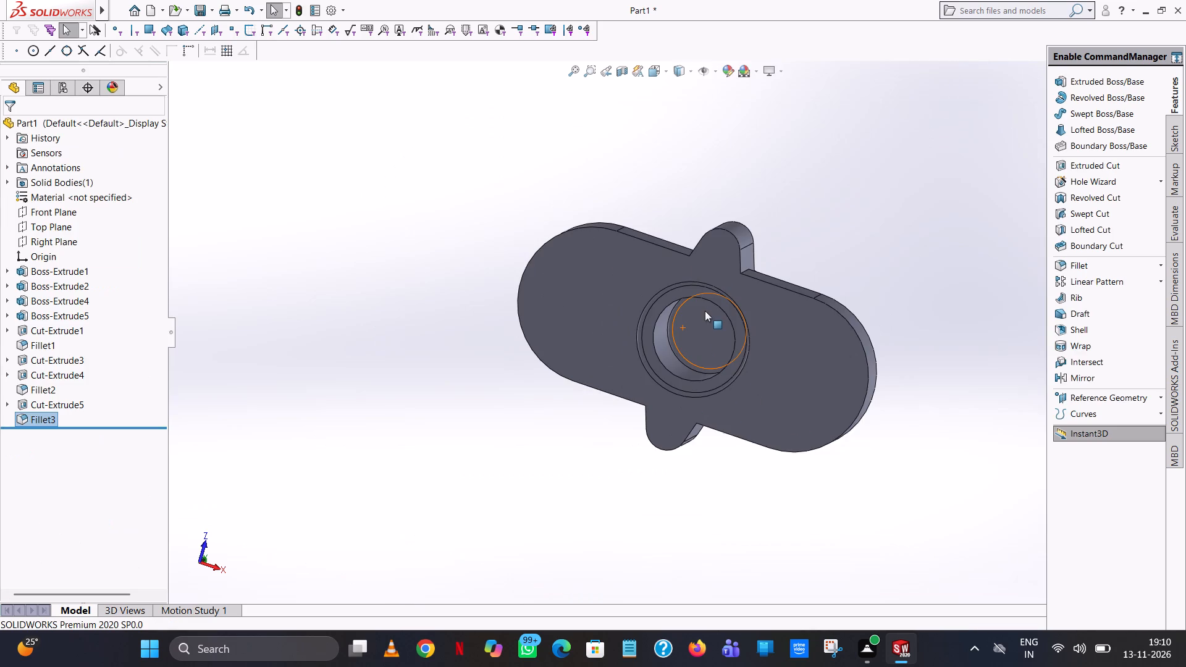
{"action": "left_click", "coordinate": [862, 190]}
For another extruded cut, sketch an origin-centred circle with a 5 mm radius on the floor of the 40 mm pocket.
{"action": "left_click", "coordinate": [1093, 170]}
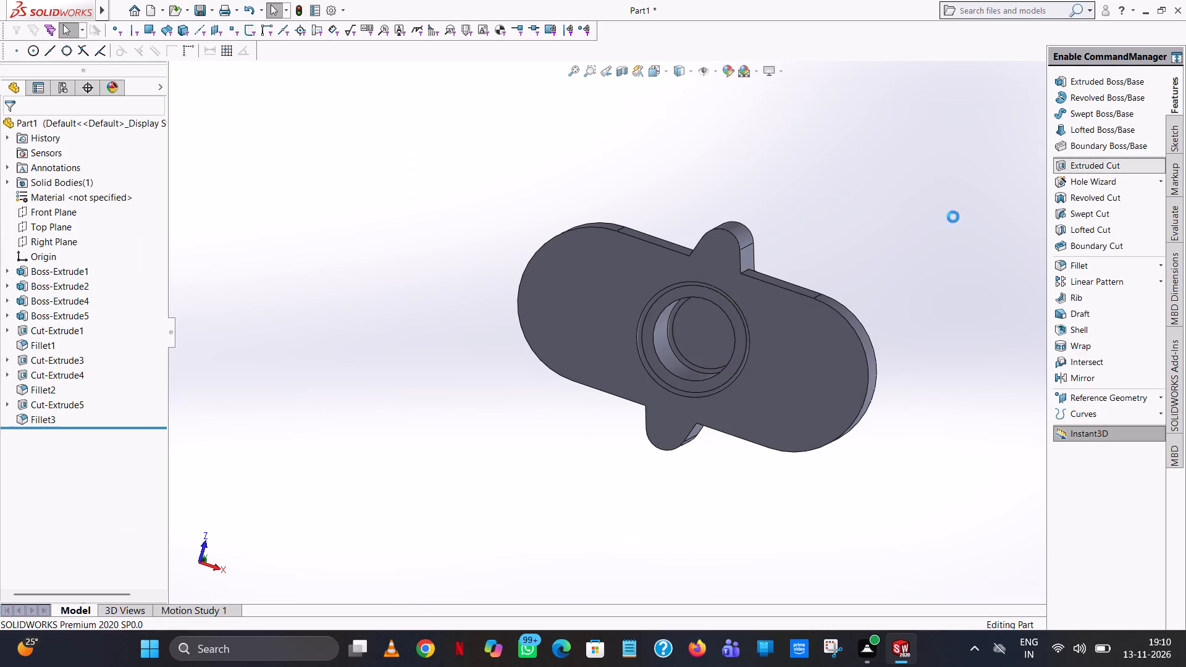
{"action": "left_click", "coordinate": [716, 333]}
{"action": "middle_click_drag", "start_coordinate": [704, 330], "coordinate": [728, 297]}
{"action": "scroll", "coordinate": [728, 297], "scroll_direction": "down", "scroll_amount": 1}
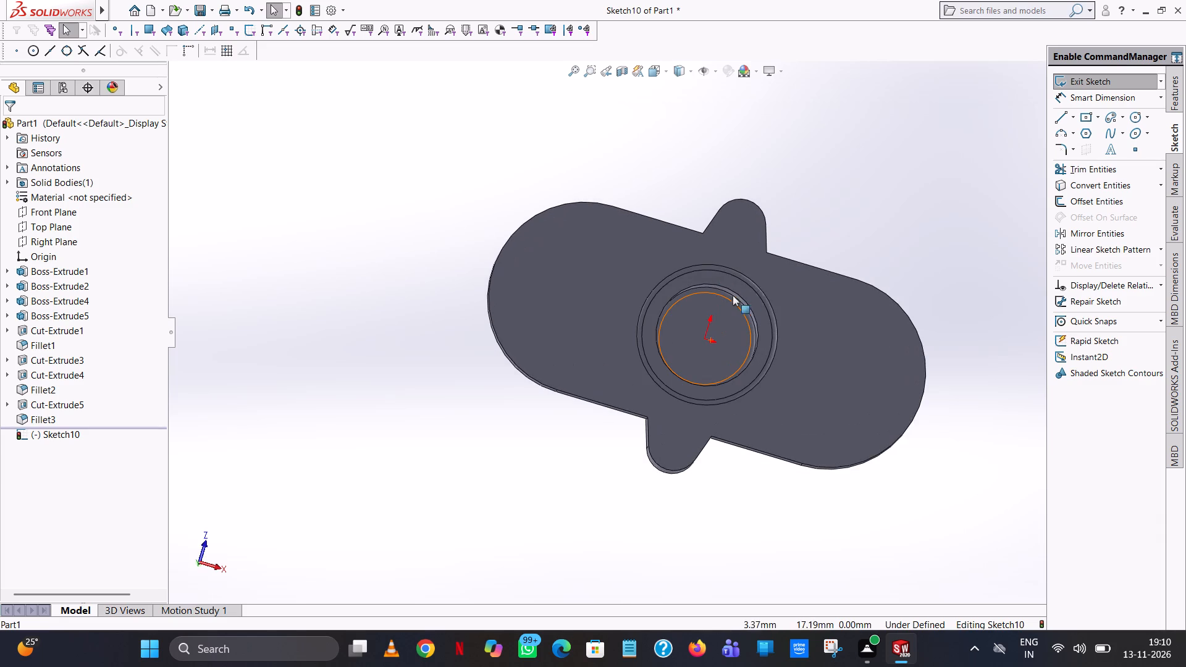
{"action": "scroll", "coordinate": [707, 359], "scroll_direction": "down", "scroll_amount": 5}
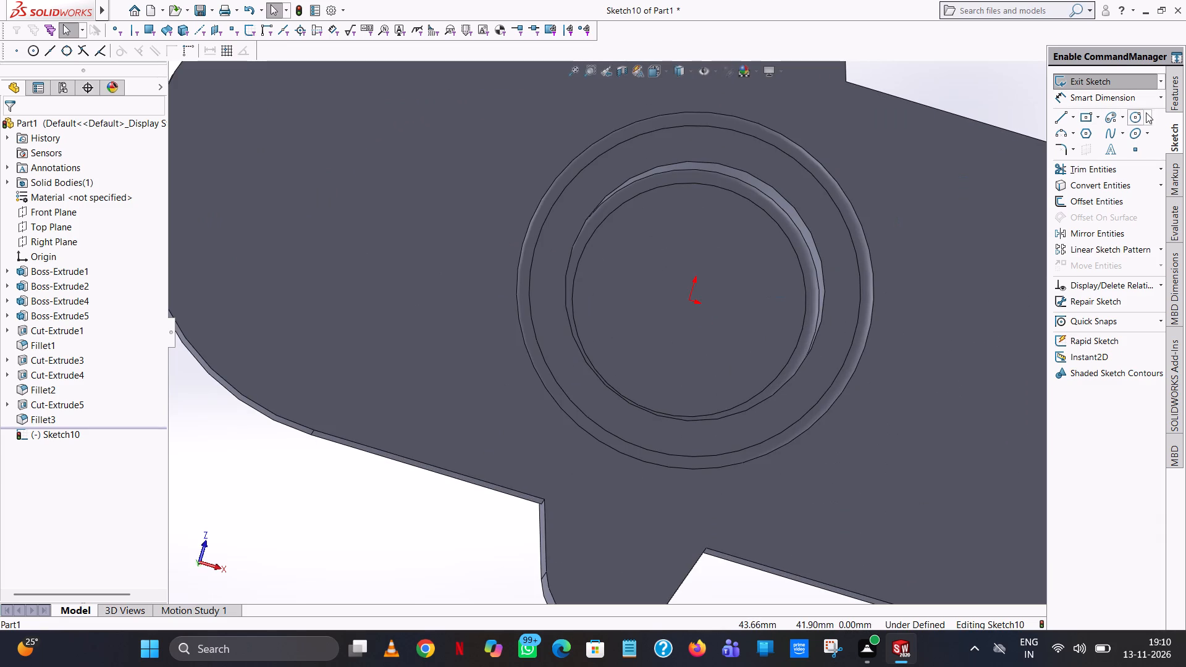
{"action": "left_click", "coordinate": [1136, 118]}
{"action": "left_click", "coordinate": [691, 301]}
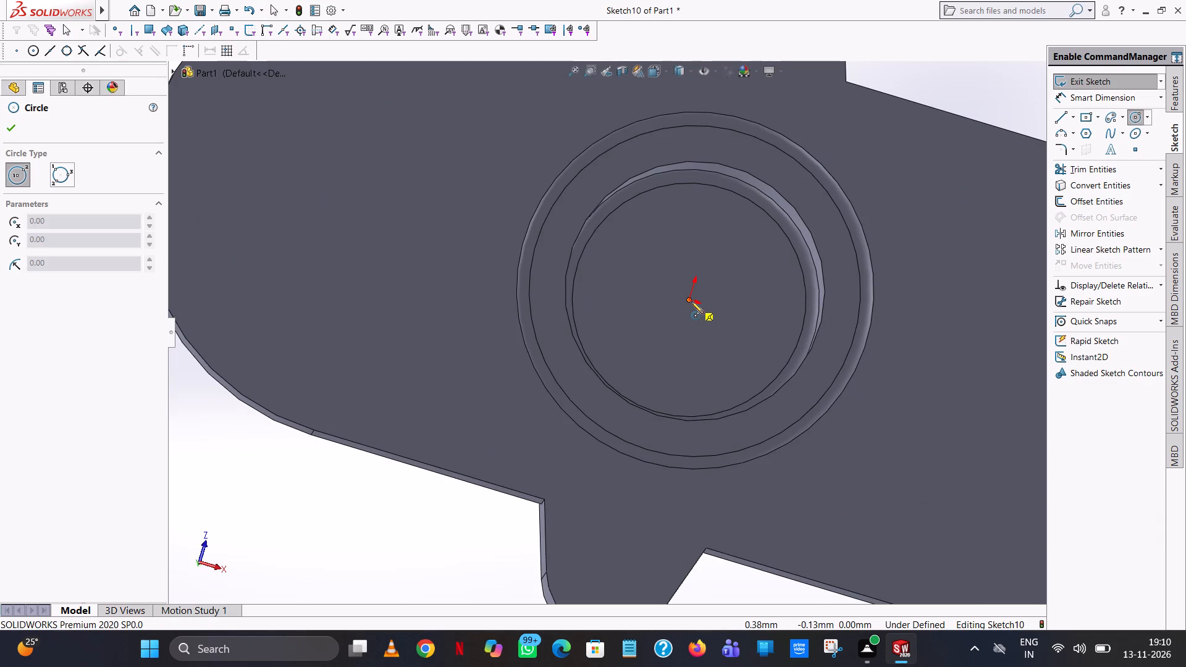
{"action": "left_click", "coordinate": [711, 214]}
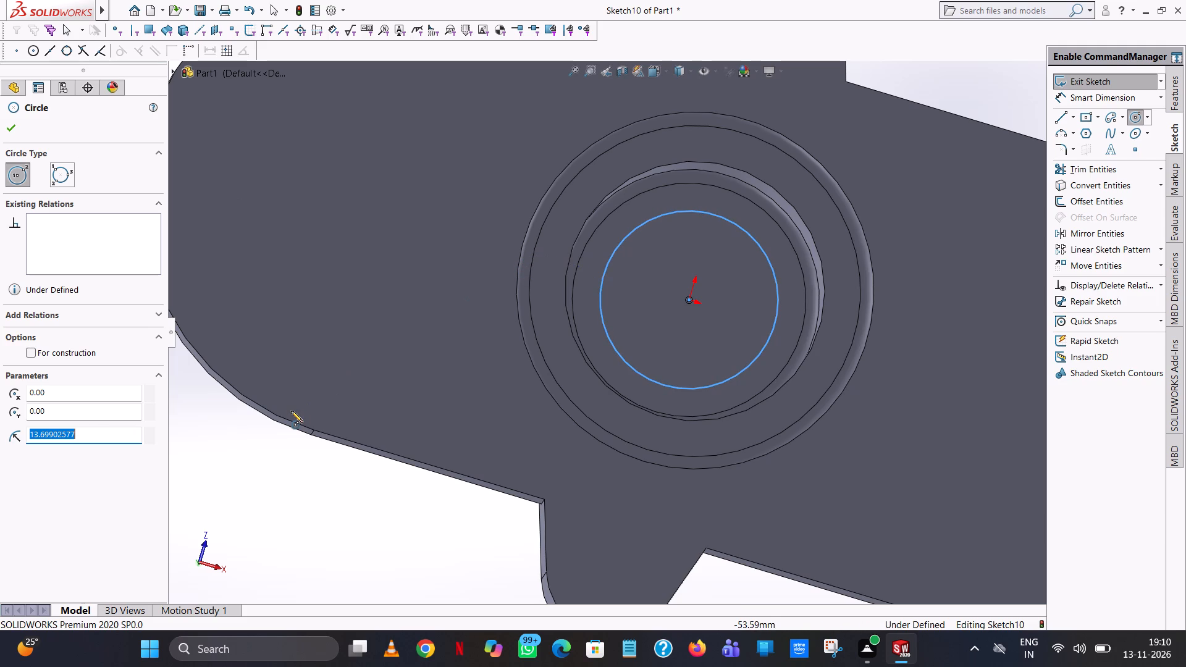
{"action": "key", "text": "5"}
{"action": "key", "text": "Return"}
{"action": "scroll", "coordinate": [291, 411], "scroll_direction": "up", "scroll_amount": 6}
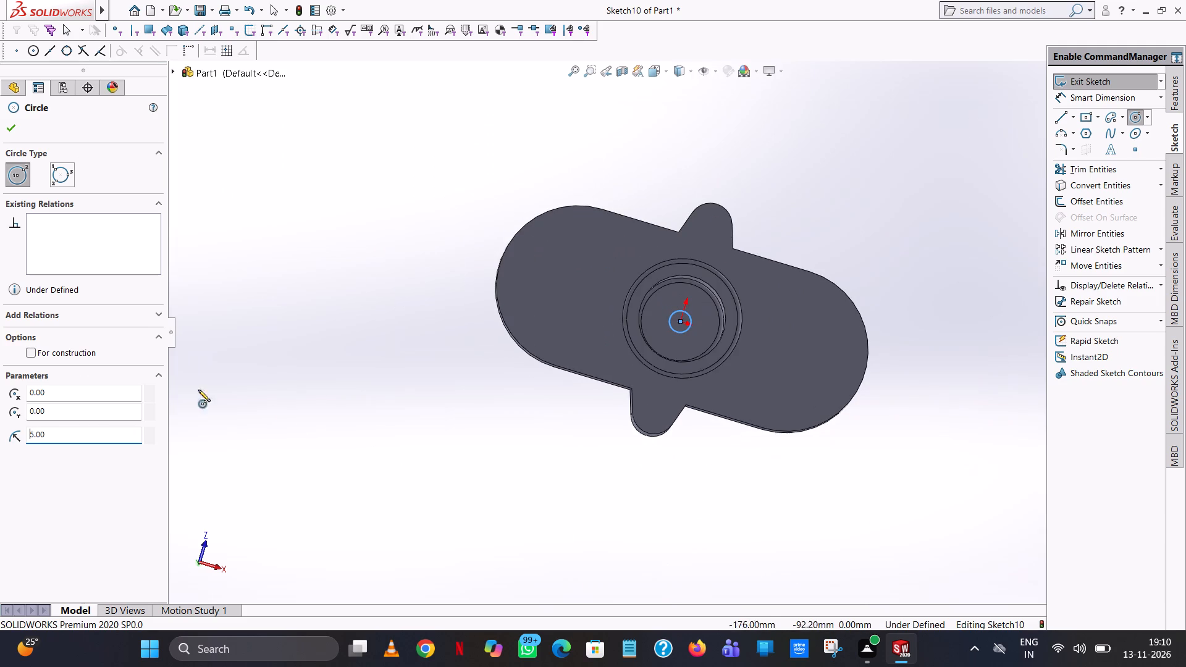
{"action": "left_click", "coordinate": [3, 125]}
{"action": "left_click", "coordinate": [463, 251]}
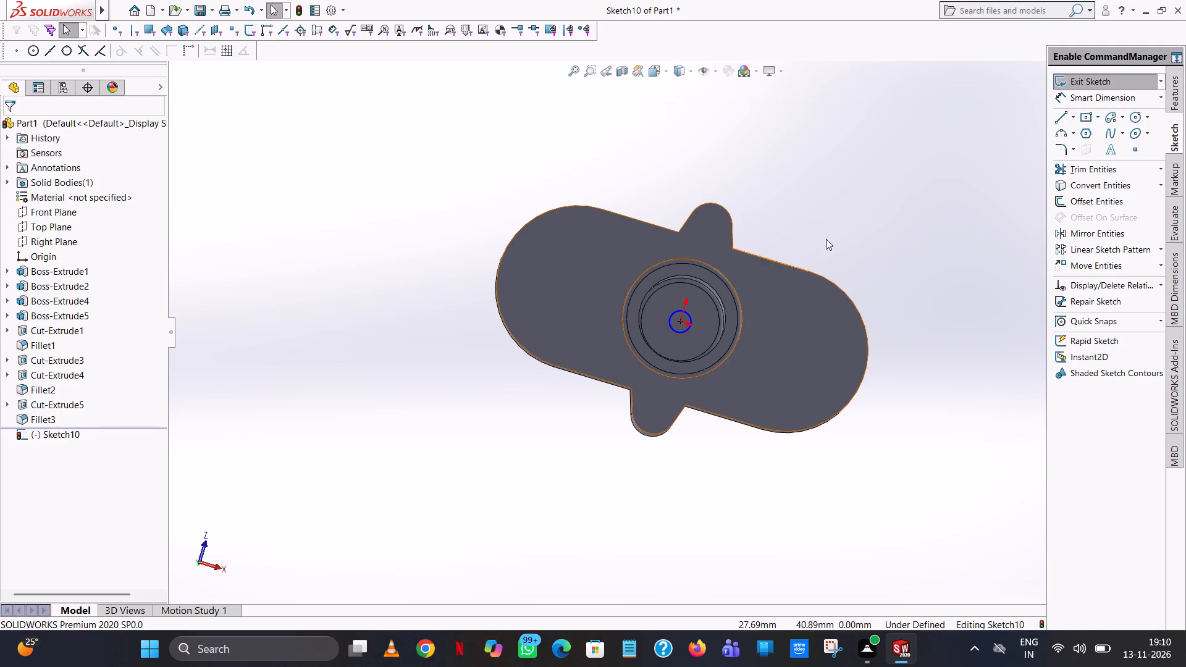
Dimension the small circle on the underside pocket floor with a 10 mm diameter.
{"action": "left_click_drag", "start_coordinate": [1121, 95], "coordinate": [1115, 100]}
{"action": "left_click_drag", "start_coordinate": [676, 334], "coordinate": [670, 340]}
{"action": "left_click", "coordinate": [516, 380]}
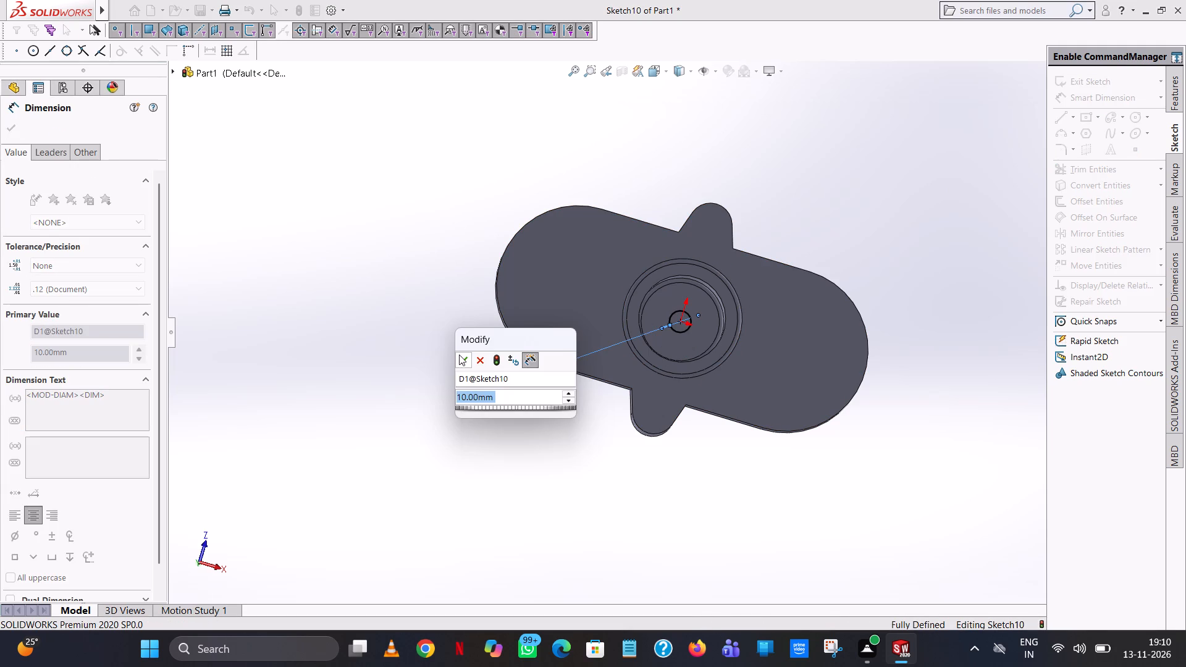
{"action": "left_click", "coordinate": [459, 354]}
{"action": "left_click", "coordinate": [385, 246]}
Cut the 10 mm circle up through the body as a blind extruded cut 28 mm deep.
{"action": "scroll", "coordinate": [846, 249], "scroll_direction": "down", "scroll_amount": 3}
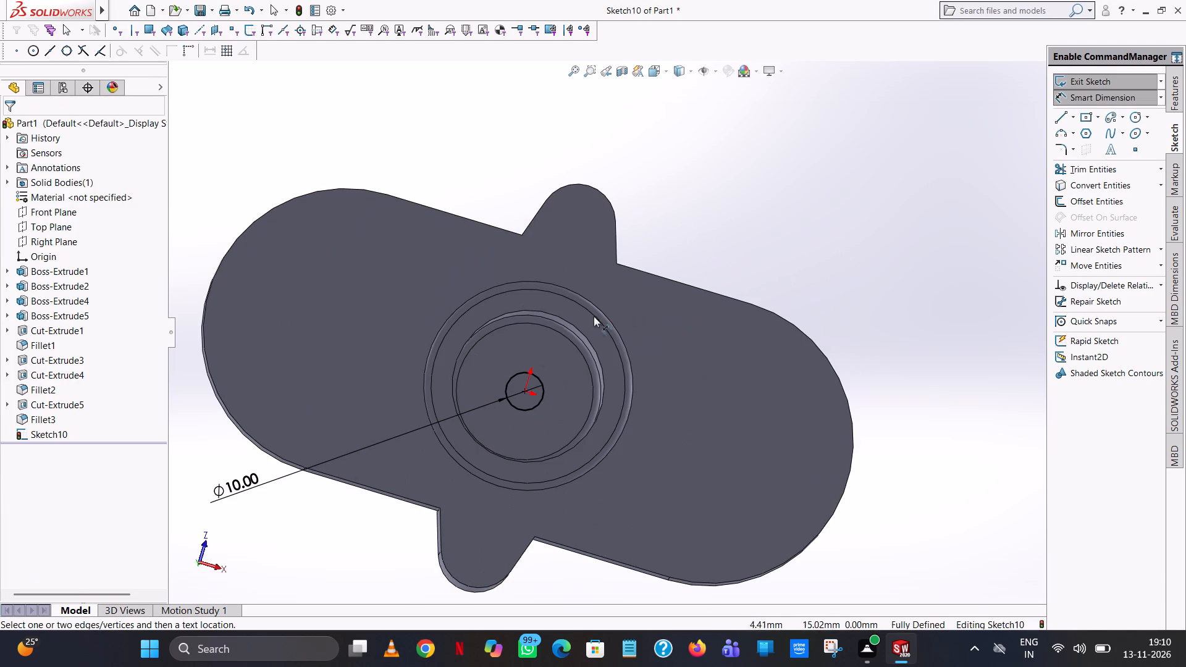
{"action": "scroll", "coordinate": [563, 427], "scroll_direction": "down", "scroll_amount": 3}
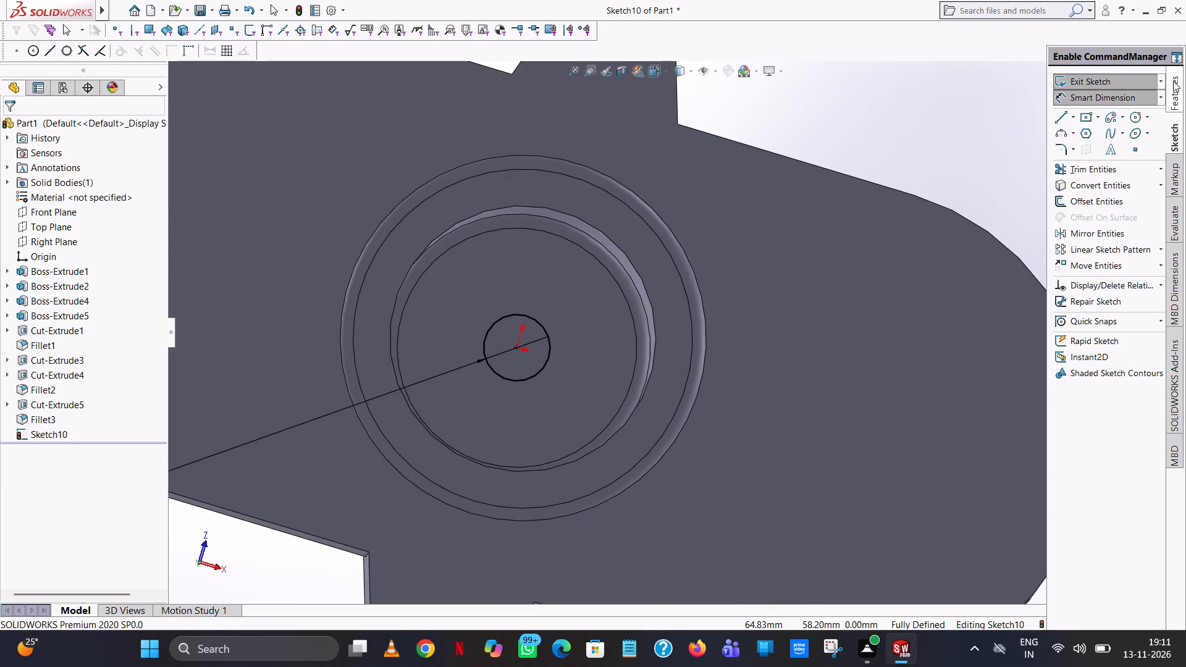
{"action": "left_click", "coordinate": [1174, 88]}
{"action": "left_click", "coordinate": [1090, 170]}
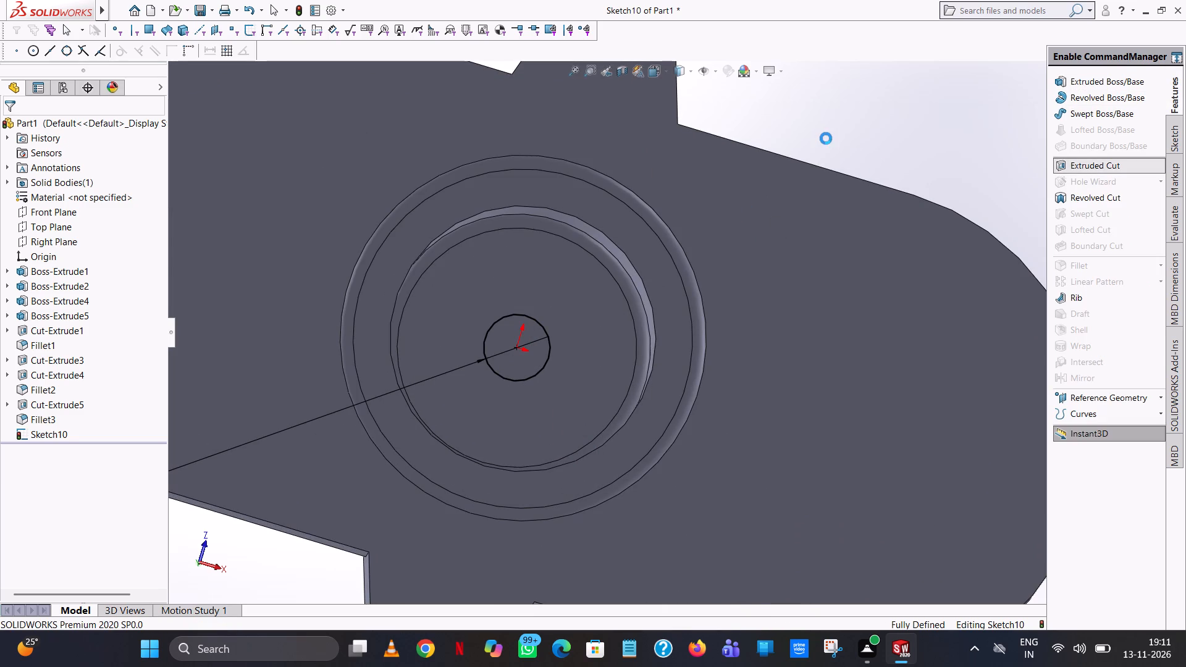
{"action": "scroll", "coordinate": [825, 138], "scroll_direction": "up", "scroll_amount": 3}
{"action": "middle_click_drag", "start_coordinate": [752, 178], "coordinate": [739, 218]}
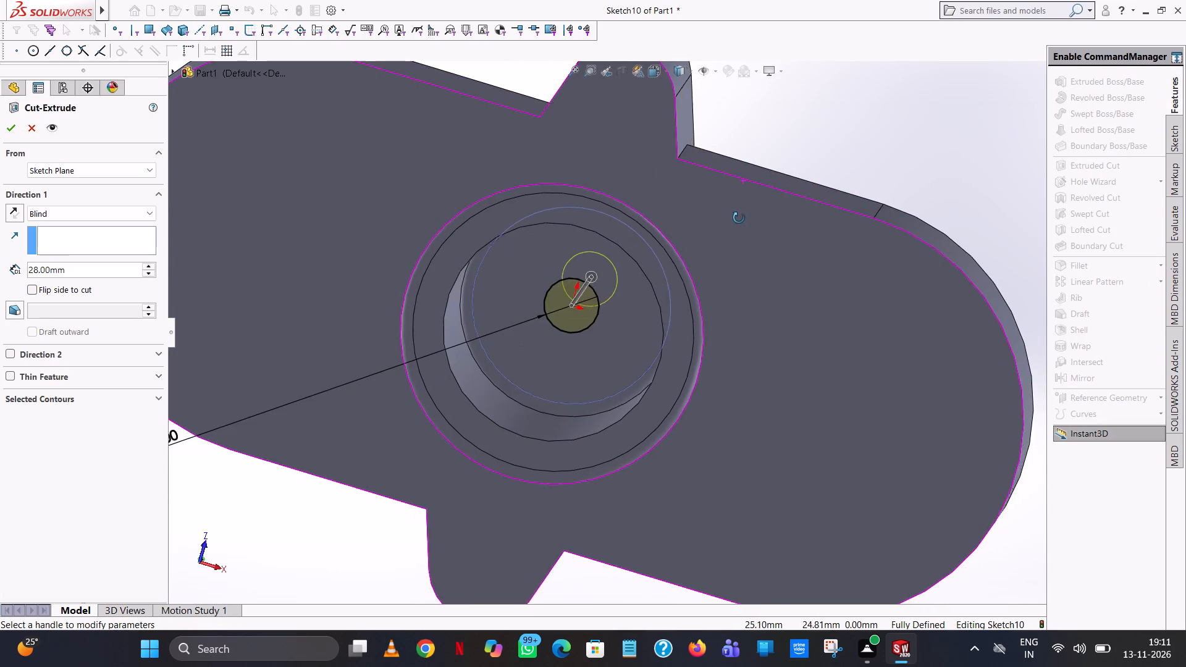
{"action": "middle_click_drag", "start_coordinate": [739, 218], "coordinate": [663, 302]}
{"action": "scroll", "coordinate": [663, 302], "scroll_direction": "down", "scroll_amount": 1}
{"action": "scroll", "coordinate": [851, 177], "scroll_direction": "up", "scroll_amount": 4}
{"action": "scroll", "coordinate": [843, 183], "scroll_direction": "down", "scroll_amount": 1}
{"action": "middle_click_drag", "start_coordinate": [839, 188], "coordinate": [718, 299]}
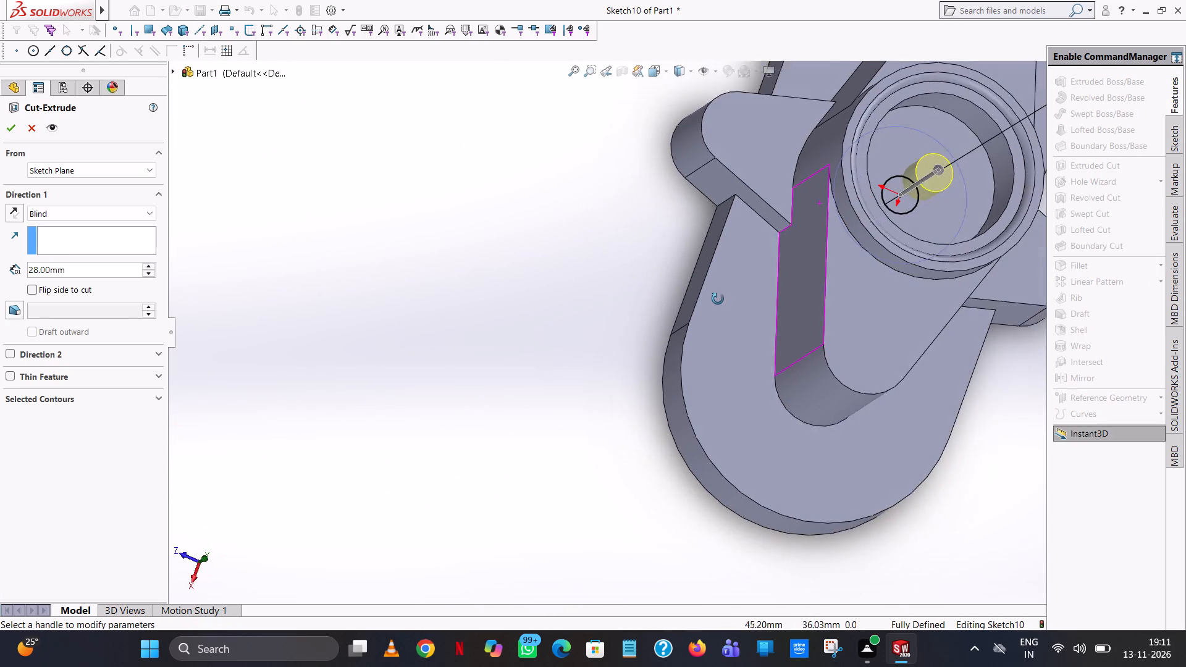
{"action": "middle_click_drag", "start_coordinate": [718, 299], "coordinate": [718, 300]}
{"action": "scroll", "coordinate": [718, 300], "scroll_direction": "down", "scroll_amount": 1}
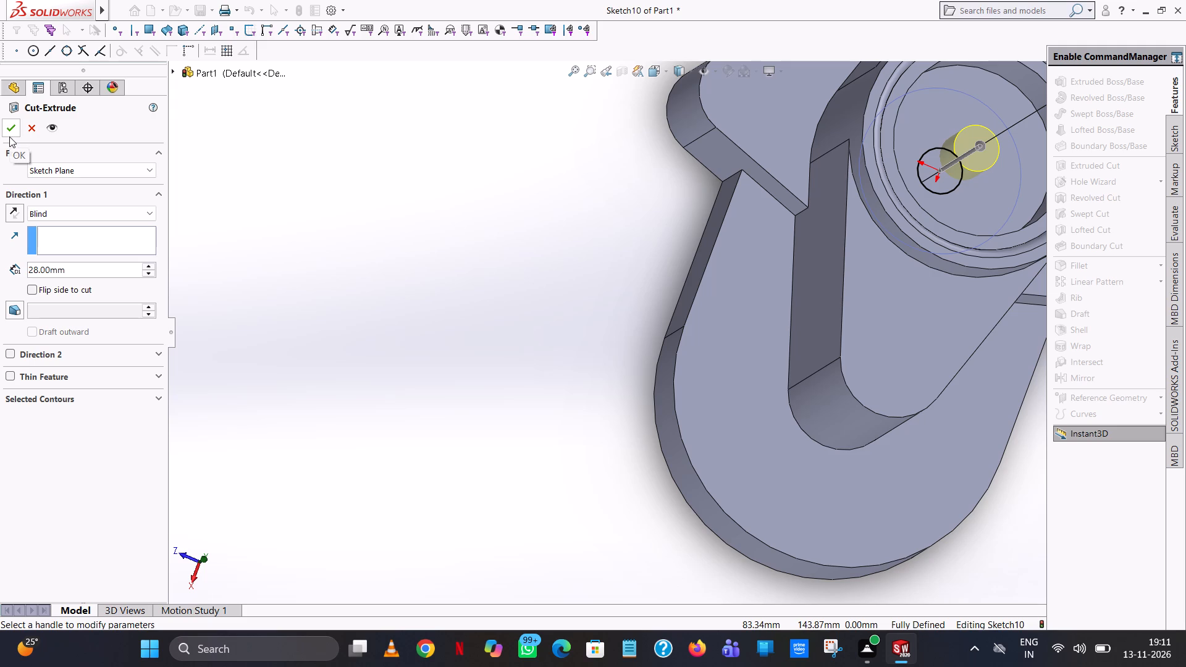
{"action": "left_click", "coordinate": [9, 136]}
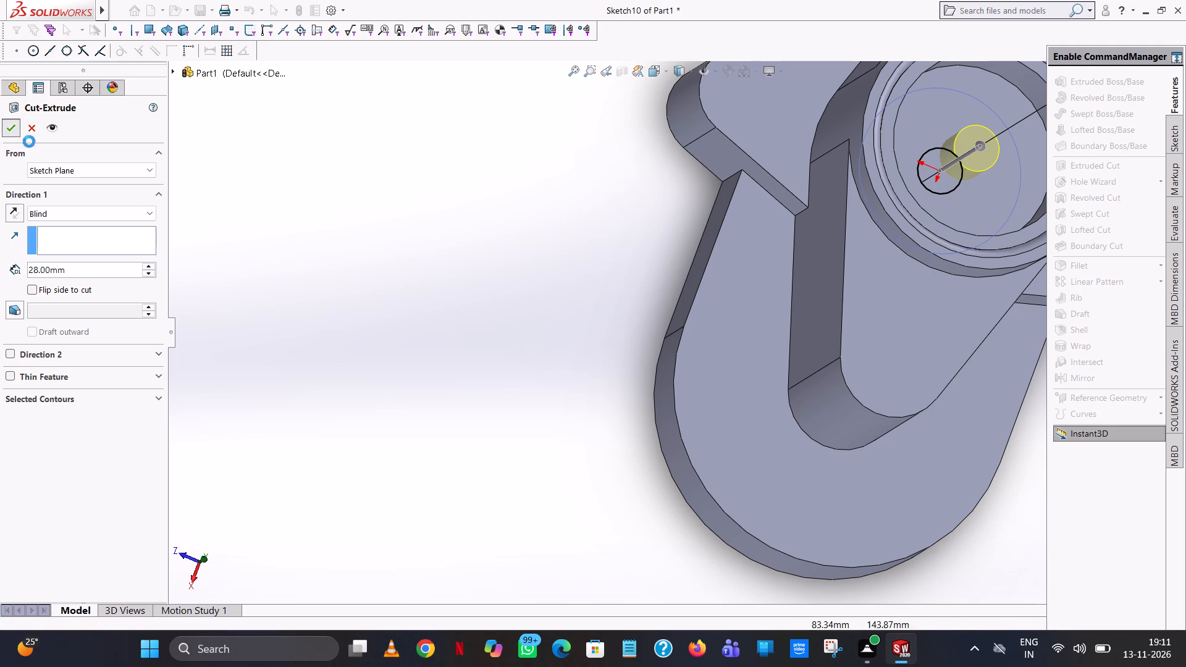
For another extruded cut, sketch an origin-centred circle with a 20 mm radius on the floor of the top boss's bore.
{"action": "scroll", "coordinate": [562, 322], "scroll_direction": "up", "scroll_amount": 2}
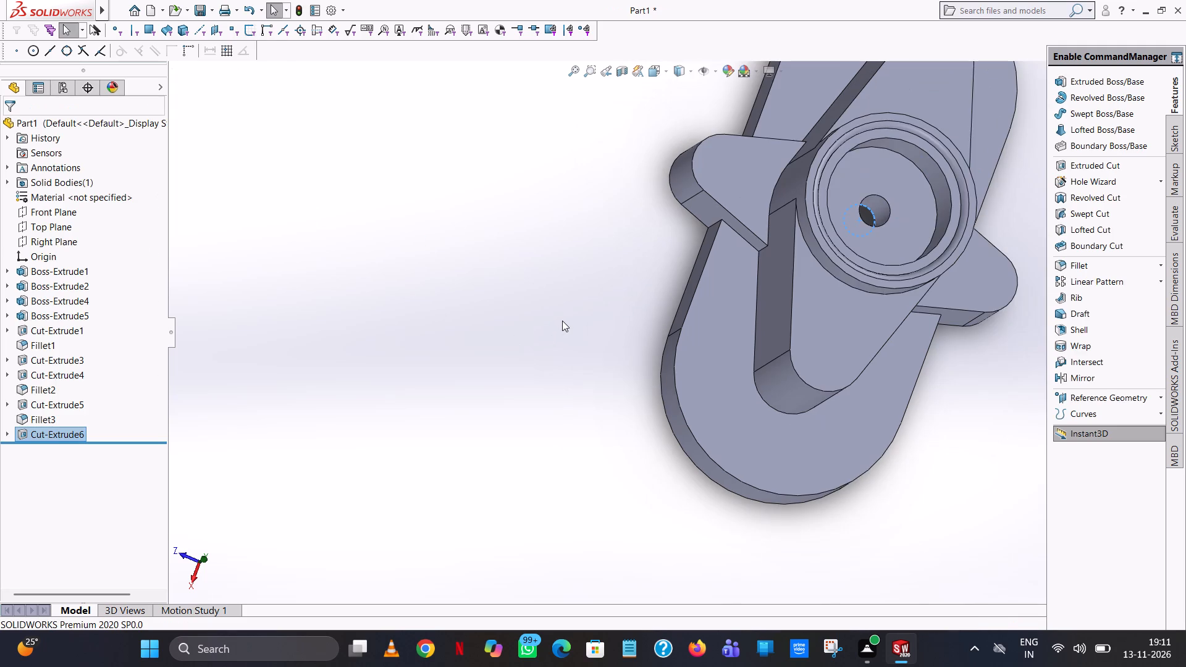
{"action": "middle_click_drag", "start_coordinate": [562, 320], "coordinate": [537, 359]}
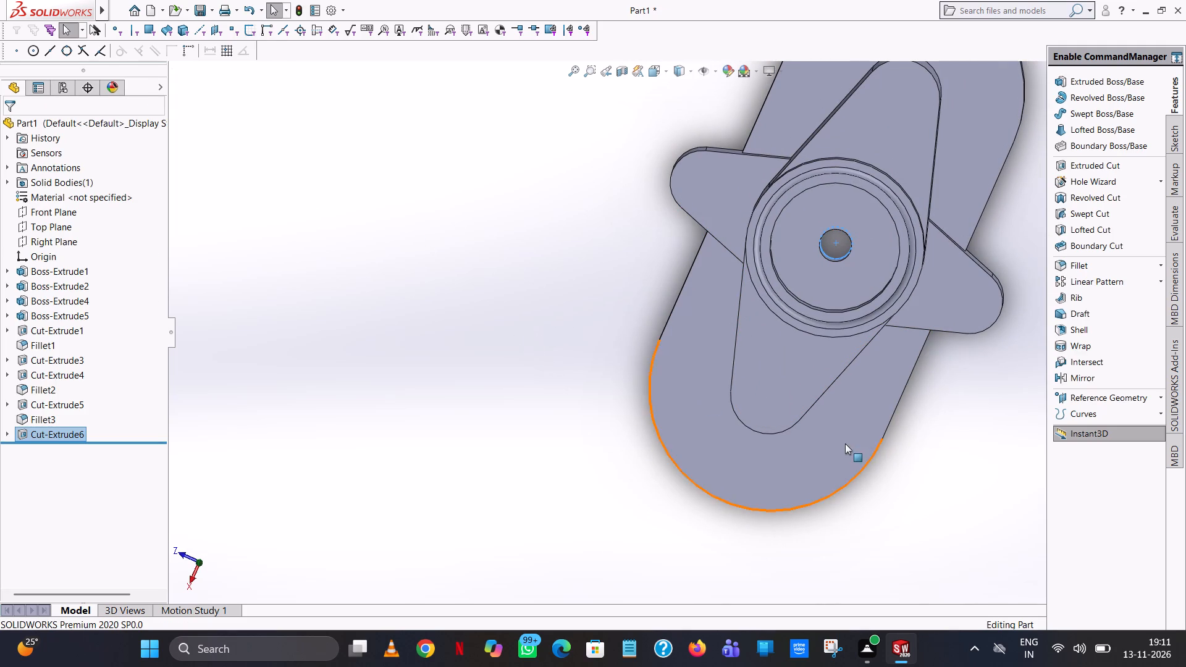
{"action": "left_click", "coordinate": [1121, 166]}
{"action": "left_click", "coordinate": [874, 246]}
{"action": "scroll", "coordinate": [871, 245], "scroll_direction": "down", "scroll_amount": 4}
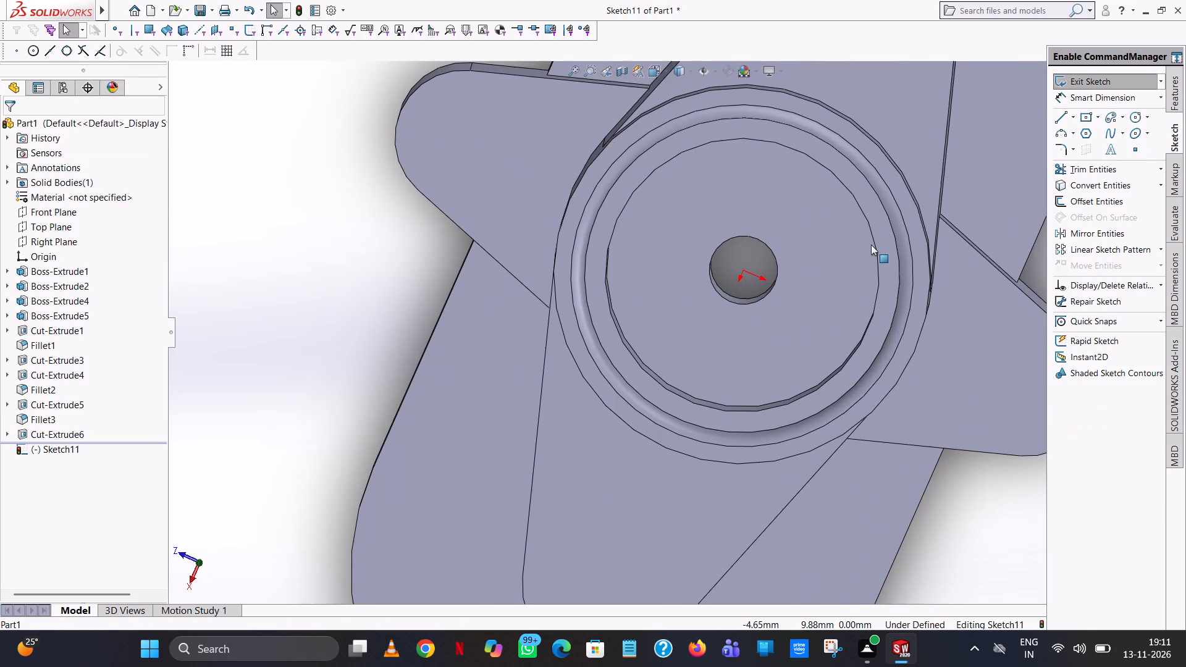
{"action": "left_click", "coordinate": [665, 67]}
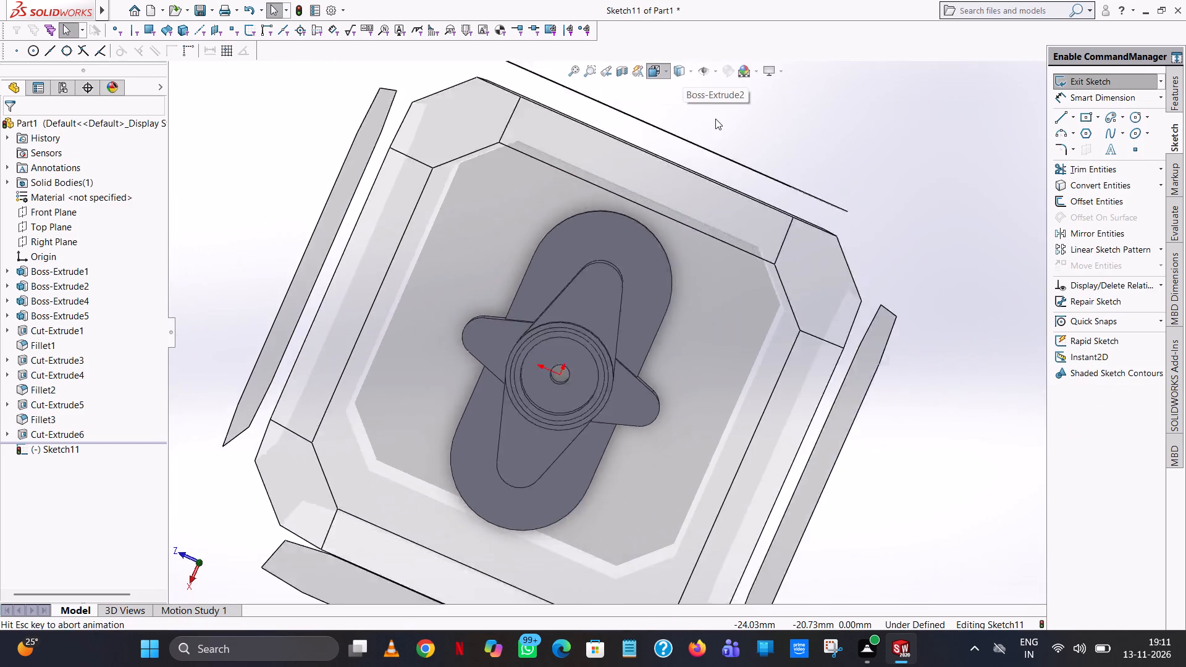
{"action": "left_click", "coordinate": [728, 138]}
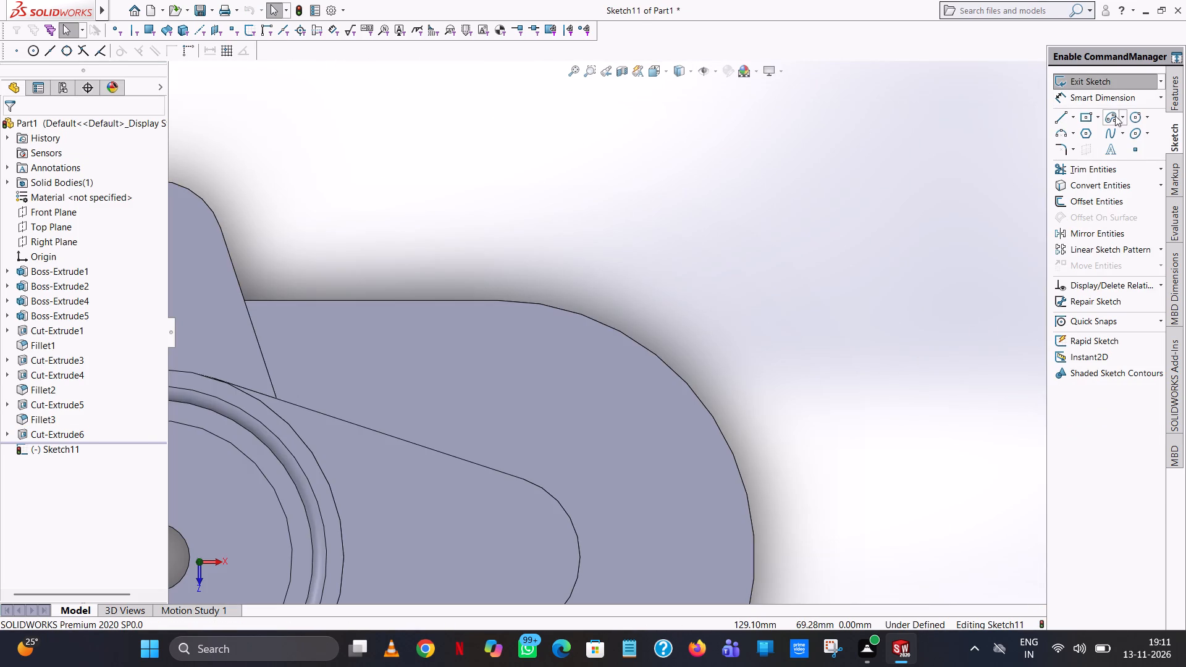
{"action": "scroll", "coordinate": [674, 169], "scroll_direction": "up", "scroll_amount": 5}
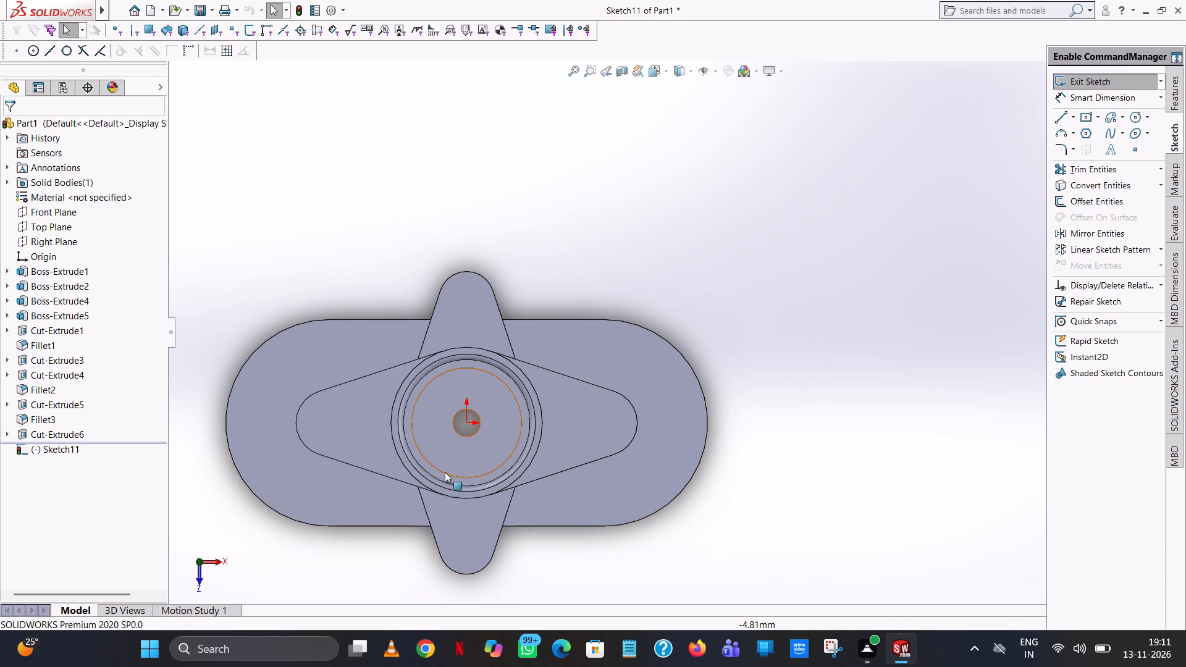
{"action": "scroll", "coordinate": [463, 471], "scroll_direction": "down", "scroll_amount": 4}
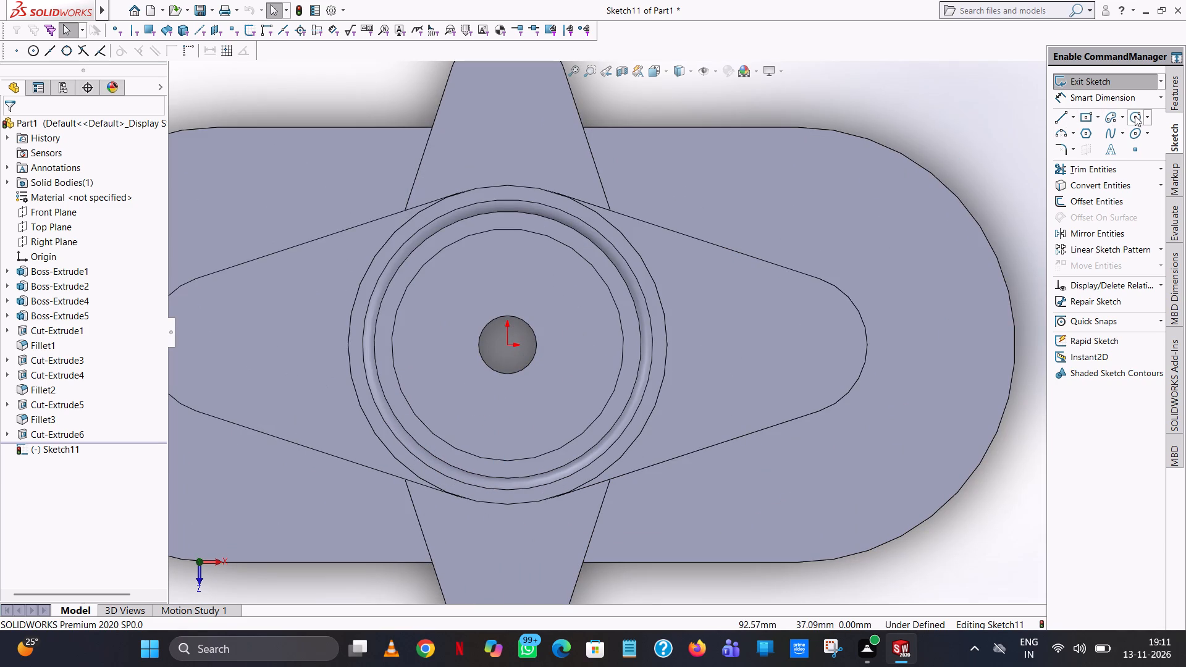
{"action": "left_click", "coordinate": [1135, 115]}
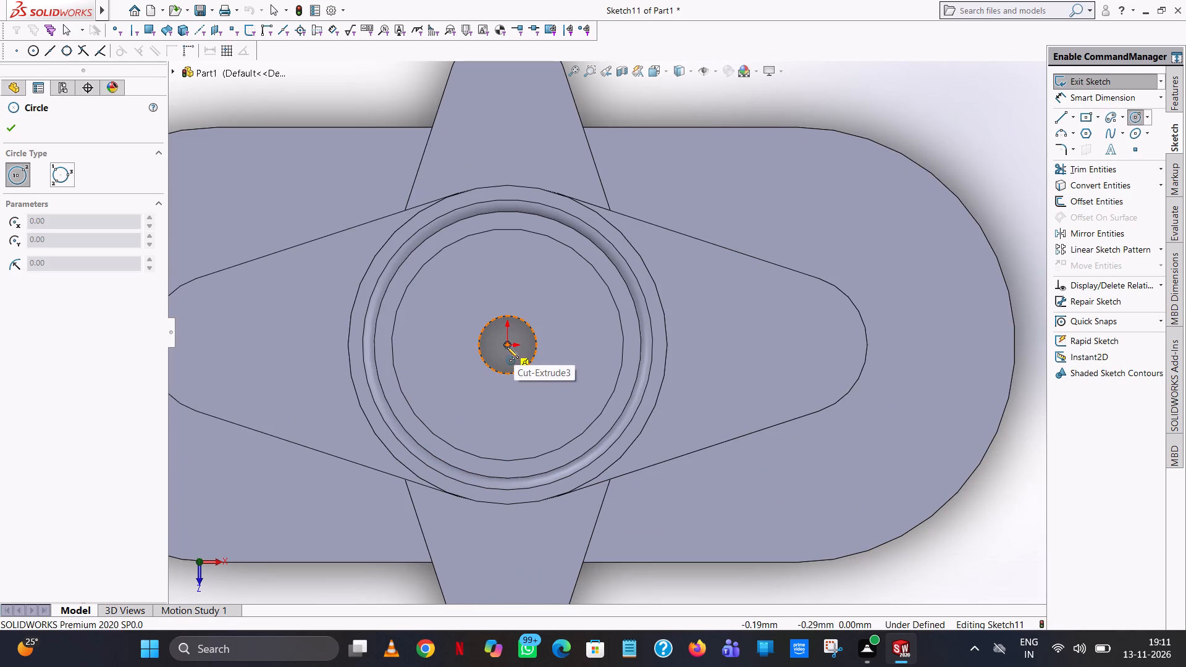
{"action": "left_click", "coordinate": [507, 346]}
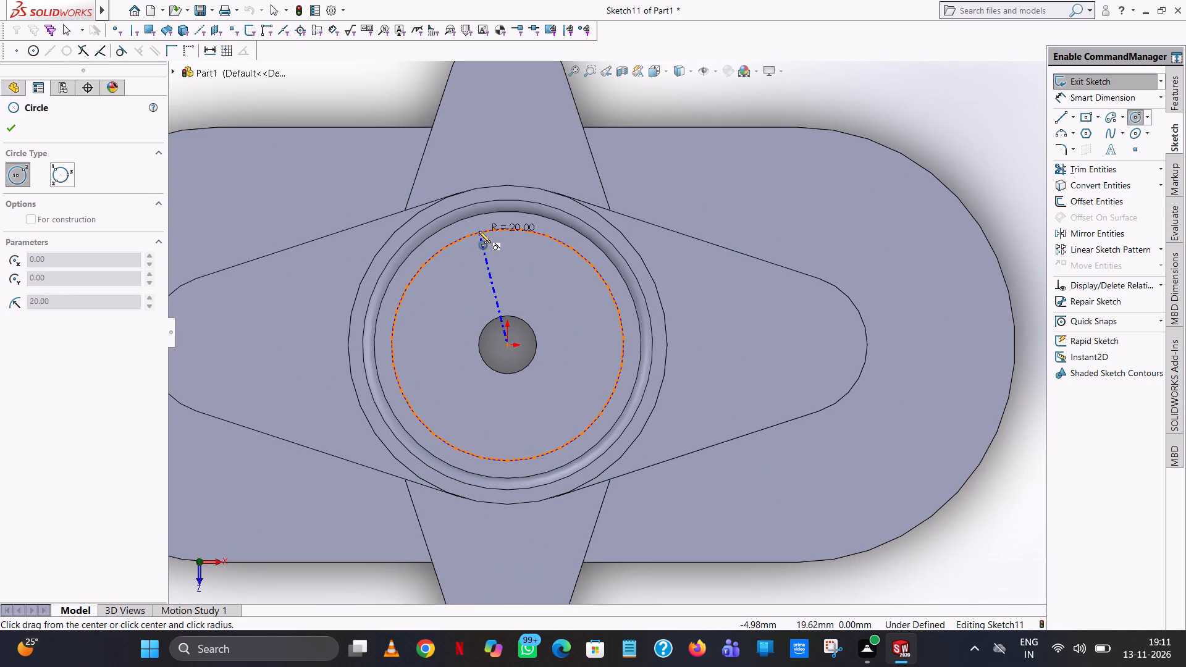
{"action": "left_click", "coordinate": [479, 231]}
{"action": "right_click", "coordinate": [479, 231]}
{"action": "left_click", "coordinate": [513, 240]}
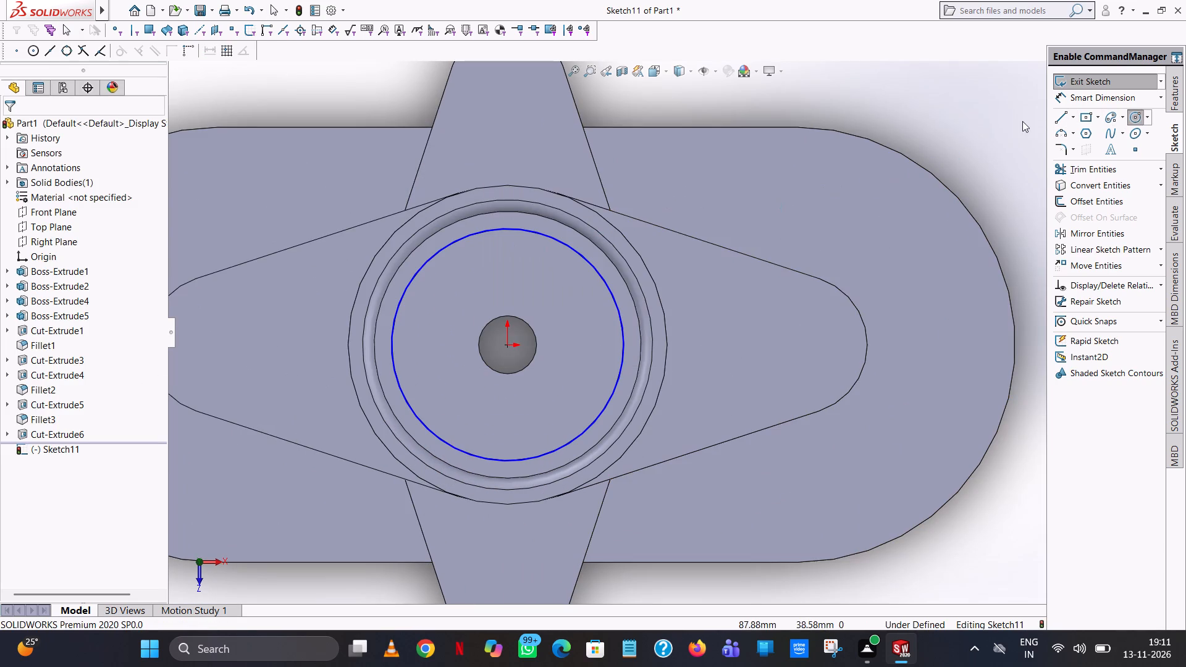
Add a concentric circle with a 5 mm radius around the central hole in the same sketch.
{"action": "left_click", "coordinate": [1133, 114]}
{"action": "left_click", "coordinate": [509, 347]}
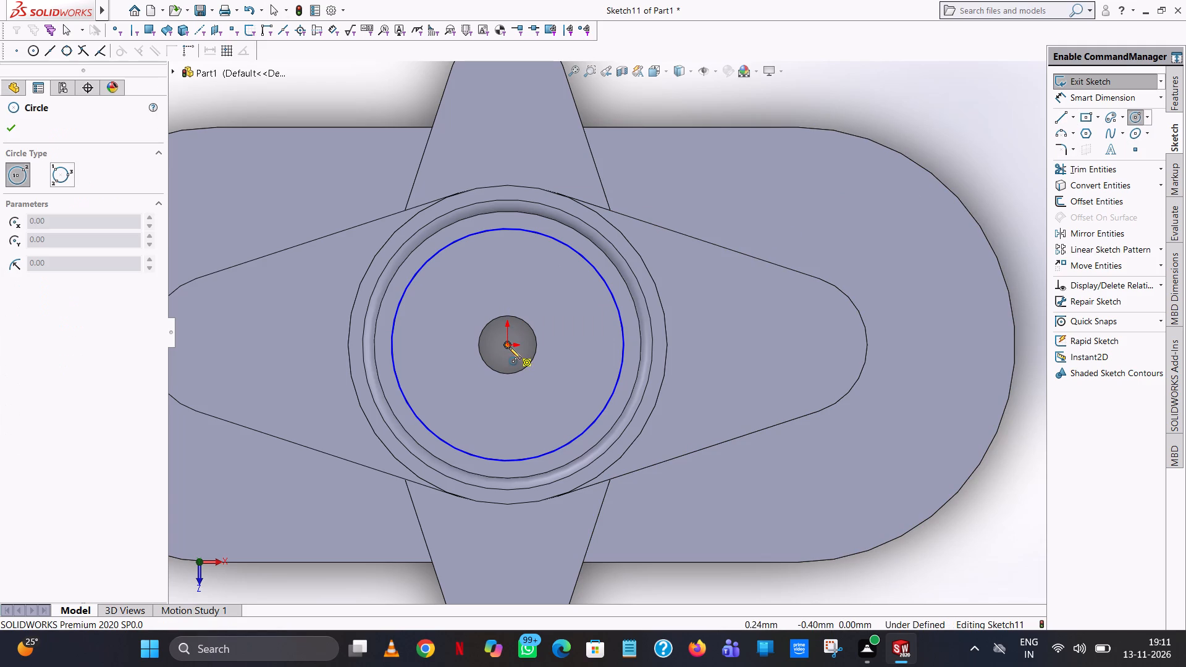
{"action": "left_click", "coordinate": [498, 319]}
{"action": "right_click", "coordinate": [498, 319]}
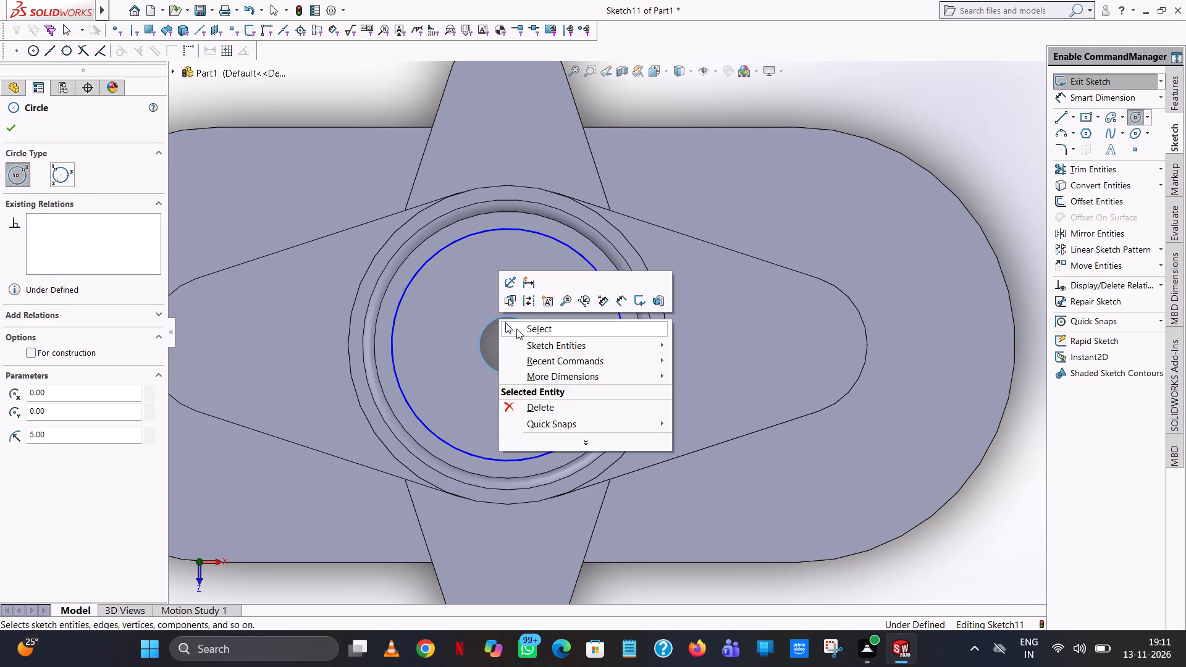
{"action": "left_click", "coordinate": [516, 329]}
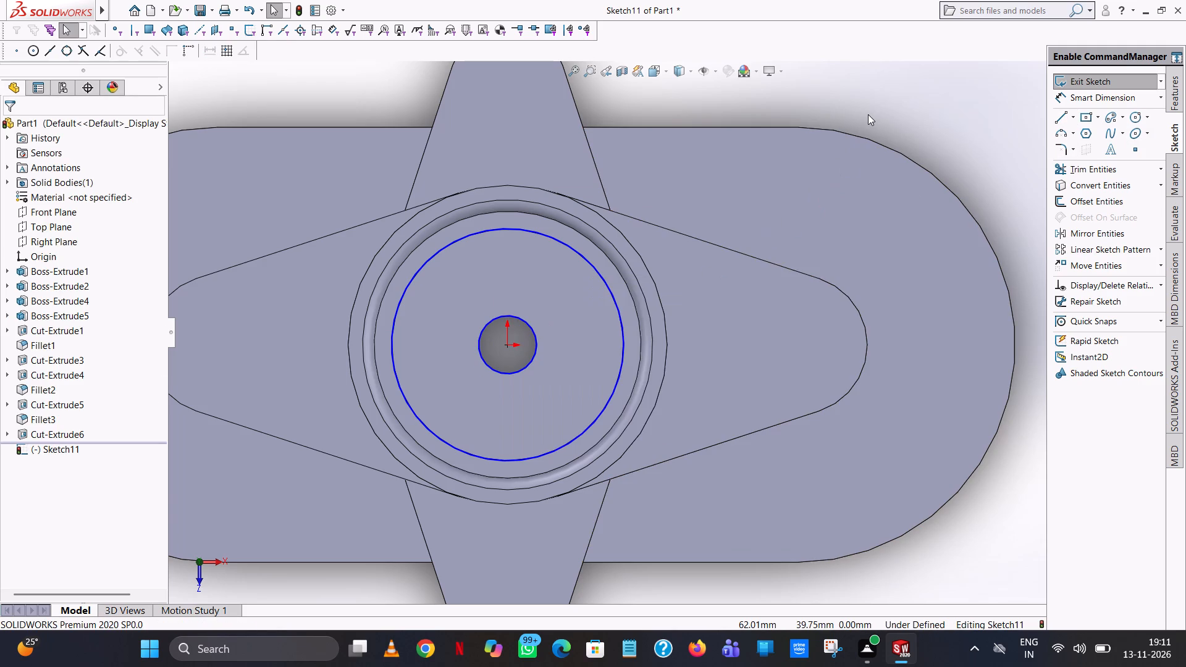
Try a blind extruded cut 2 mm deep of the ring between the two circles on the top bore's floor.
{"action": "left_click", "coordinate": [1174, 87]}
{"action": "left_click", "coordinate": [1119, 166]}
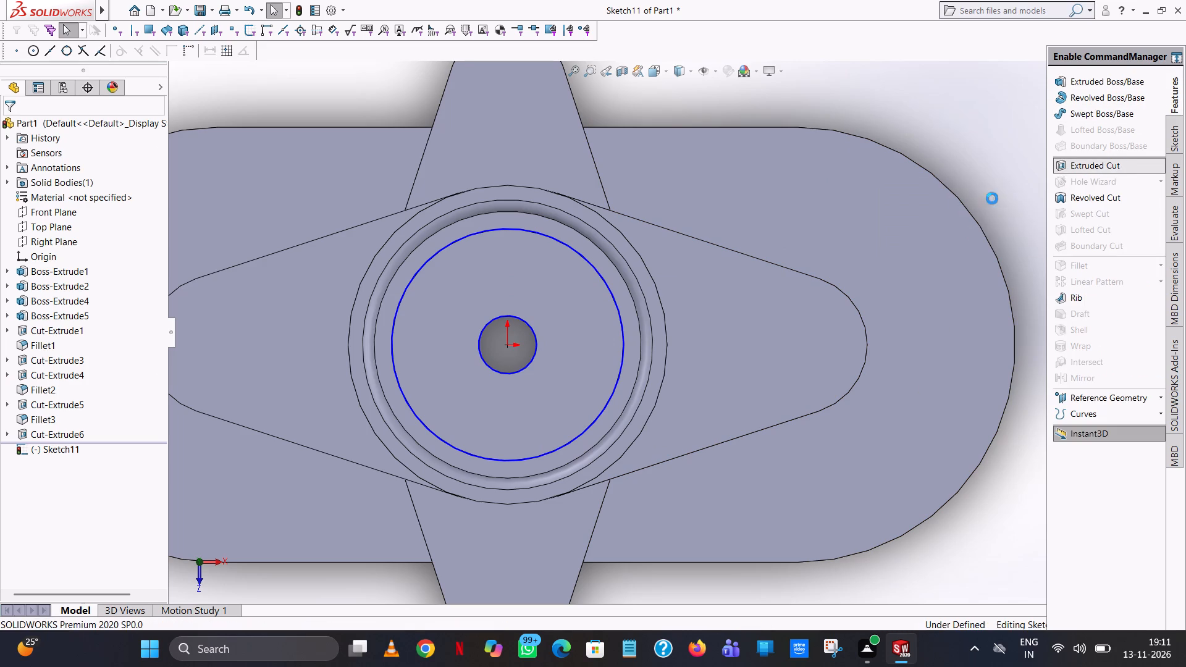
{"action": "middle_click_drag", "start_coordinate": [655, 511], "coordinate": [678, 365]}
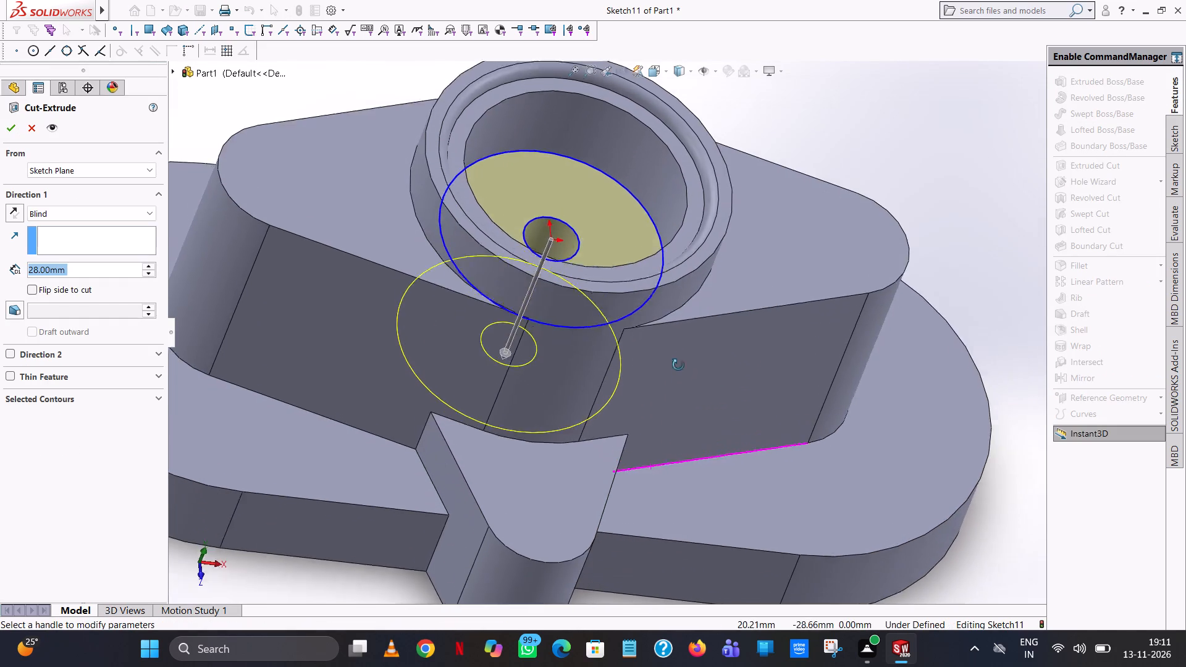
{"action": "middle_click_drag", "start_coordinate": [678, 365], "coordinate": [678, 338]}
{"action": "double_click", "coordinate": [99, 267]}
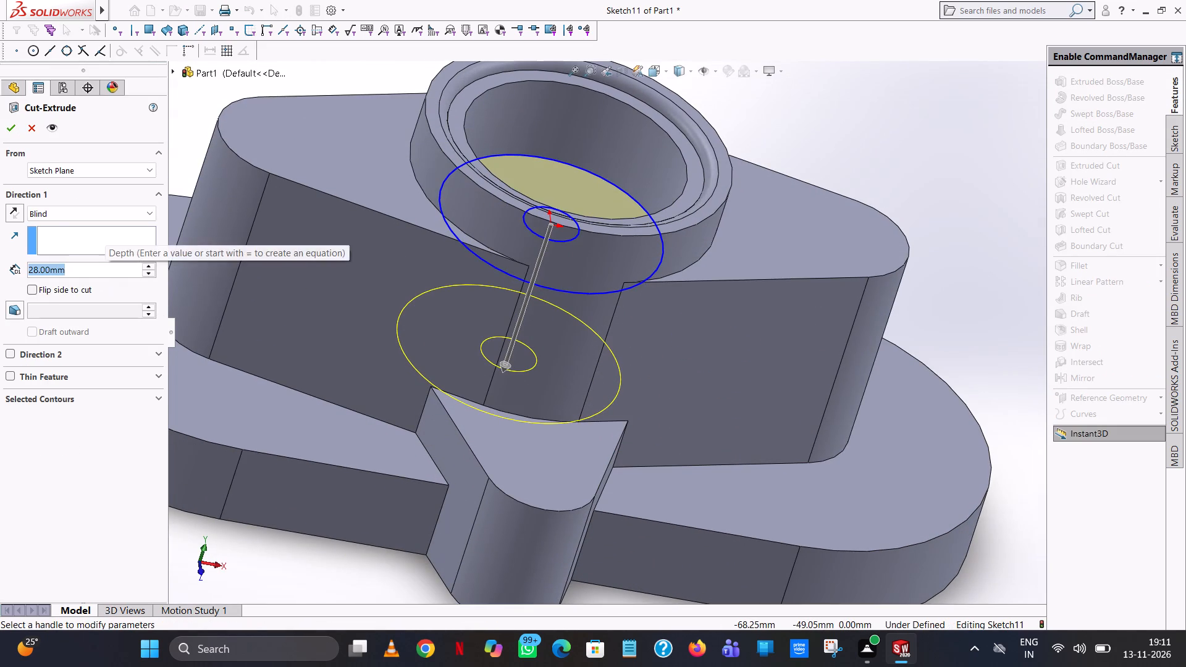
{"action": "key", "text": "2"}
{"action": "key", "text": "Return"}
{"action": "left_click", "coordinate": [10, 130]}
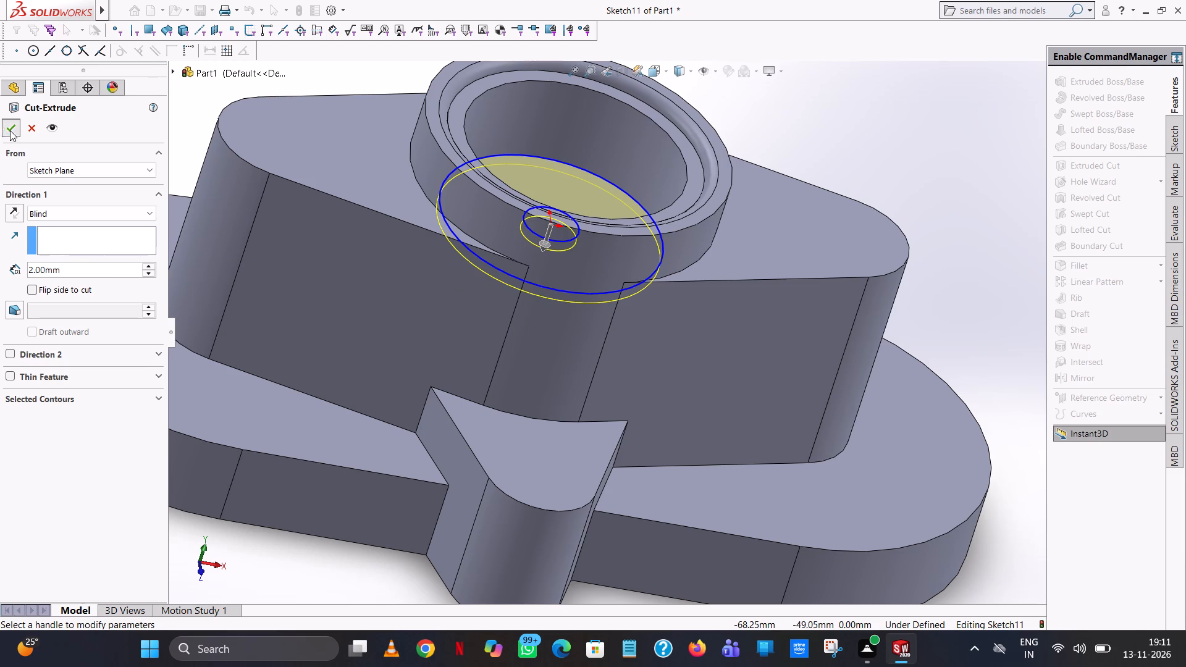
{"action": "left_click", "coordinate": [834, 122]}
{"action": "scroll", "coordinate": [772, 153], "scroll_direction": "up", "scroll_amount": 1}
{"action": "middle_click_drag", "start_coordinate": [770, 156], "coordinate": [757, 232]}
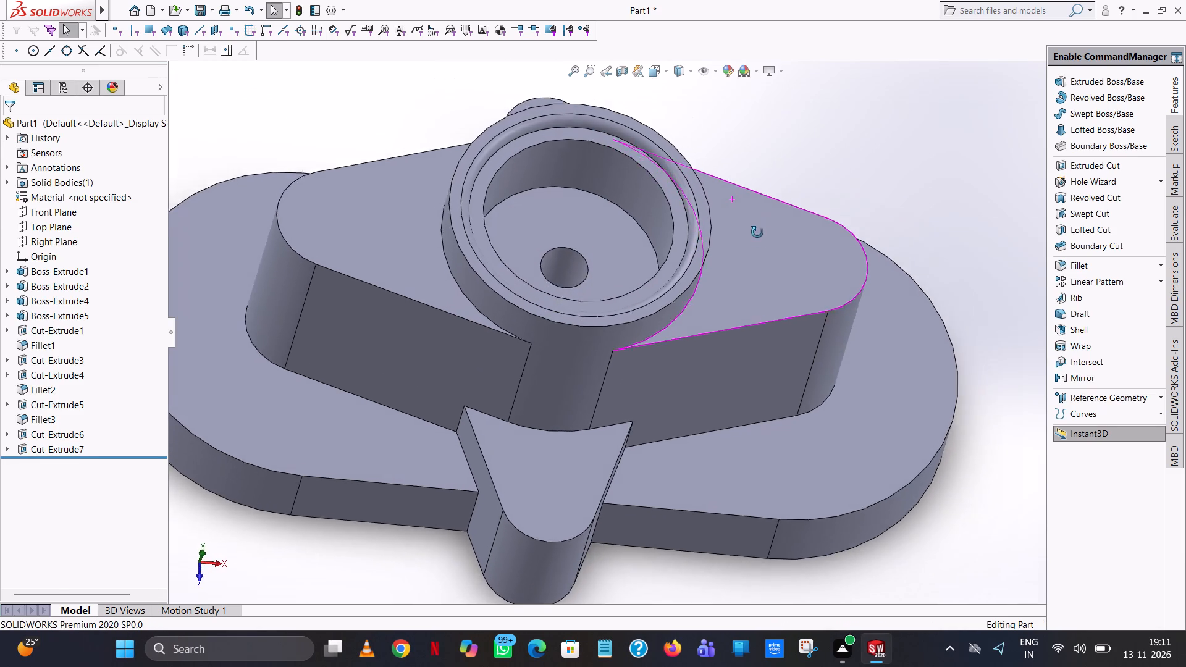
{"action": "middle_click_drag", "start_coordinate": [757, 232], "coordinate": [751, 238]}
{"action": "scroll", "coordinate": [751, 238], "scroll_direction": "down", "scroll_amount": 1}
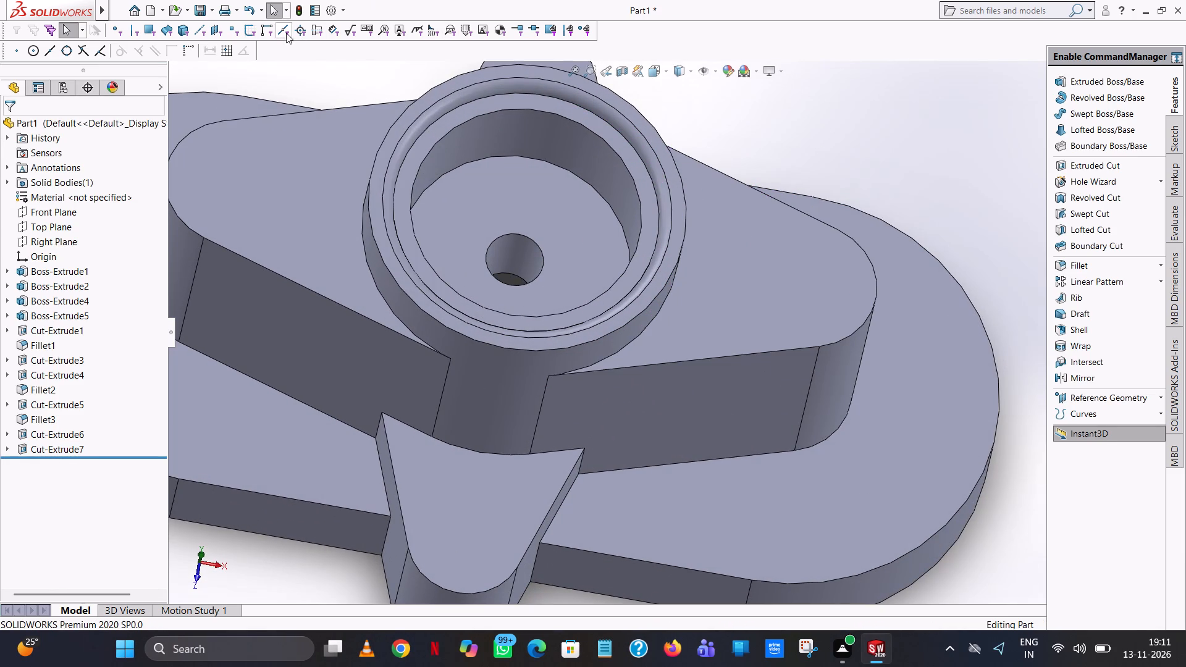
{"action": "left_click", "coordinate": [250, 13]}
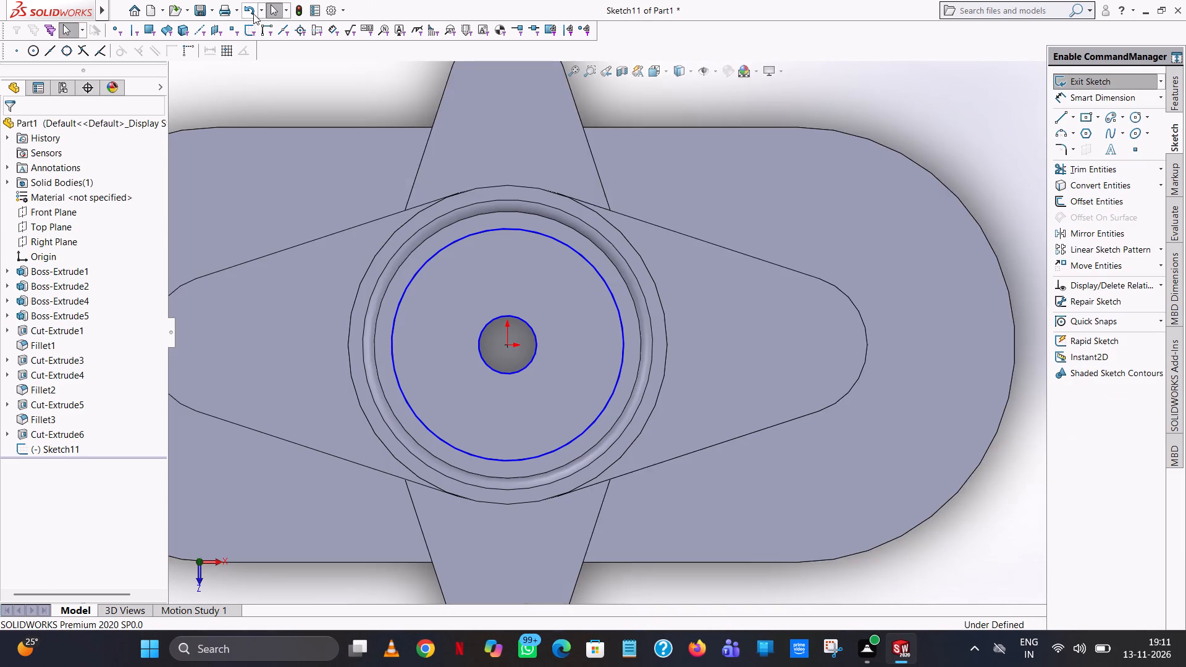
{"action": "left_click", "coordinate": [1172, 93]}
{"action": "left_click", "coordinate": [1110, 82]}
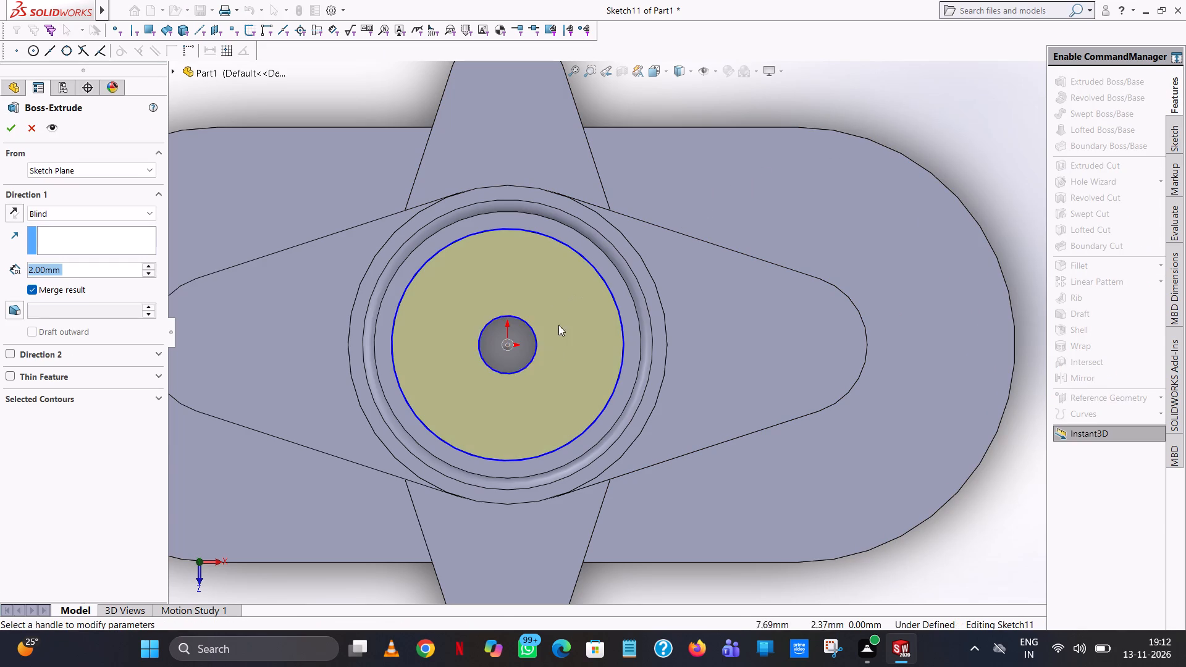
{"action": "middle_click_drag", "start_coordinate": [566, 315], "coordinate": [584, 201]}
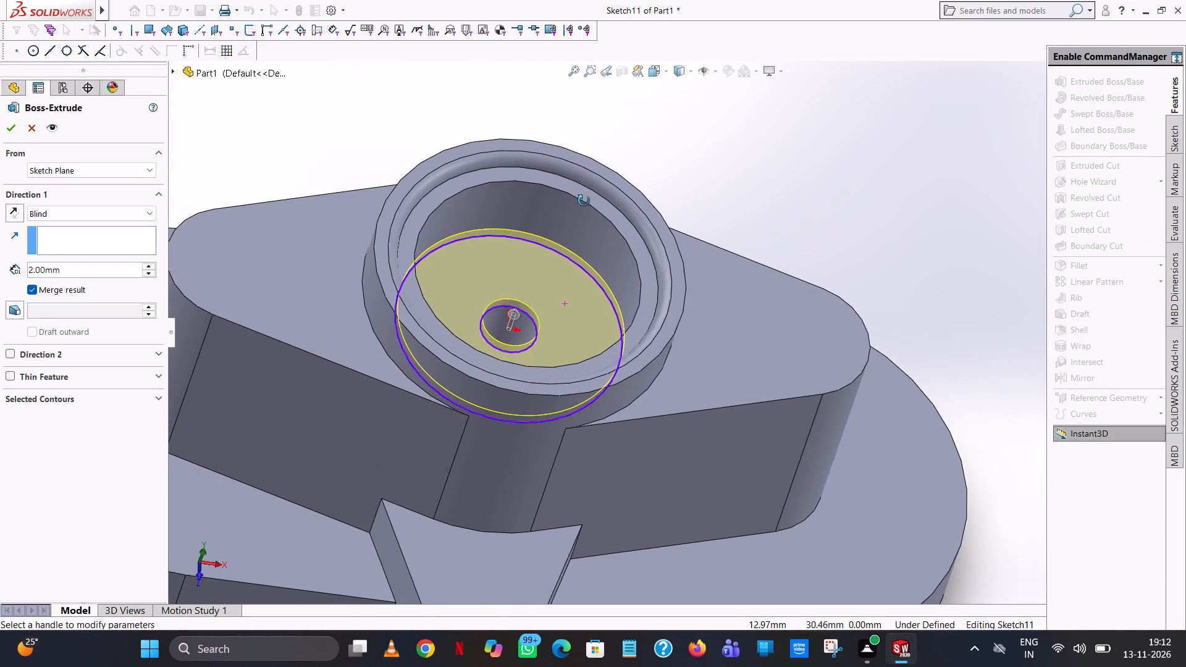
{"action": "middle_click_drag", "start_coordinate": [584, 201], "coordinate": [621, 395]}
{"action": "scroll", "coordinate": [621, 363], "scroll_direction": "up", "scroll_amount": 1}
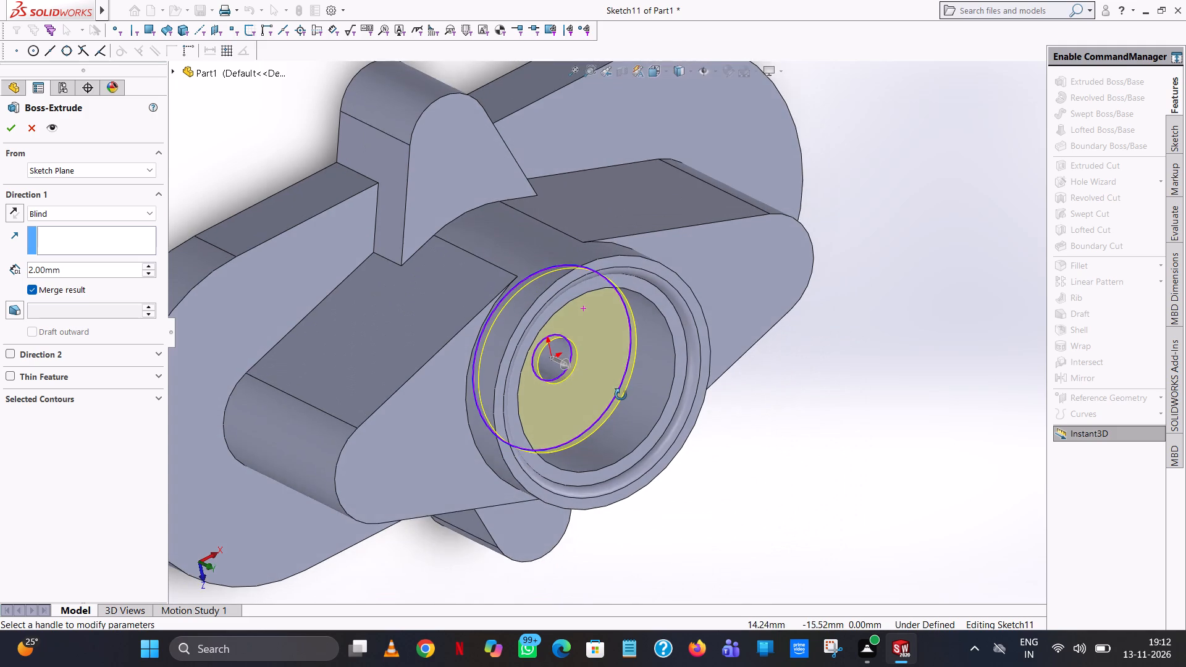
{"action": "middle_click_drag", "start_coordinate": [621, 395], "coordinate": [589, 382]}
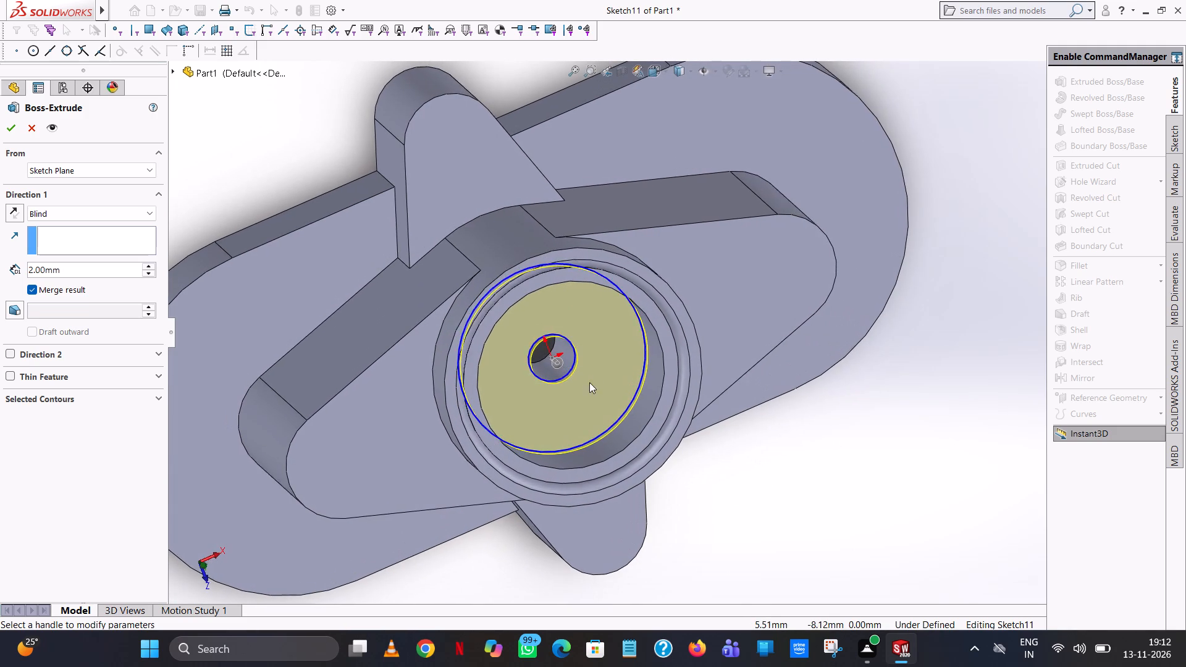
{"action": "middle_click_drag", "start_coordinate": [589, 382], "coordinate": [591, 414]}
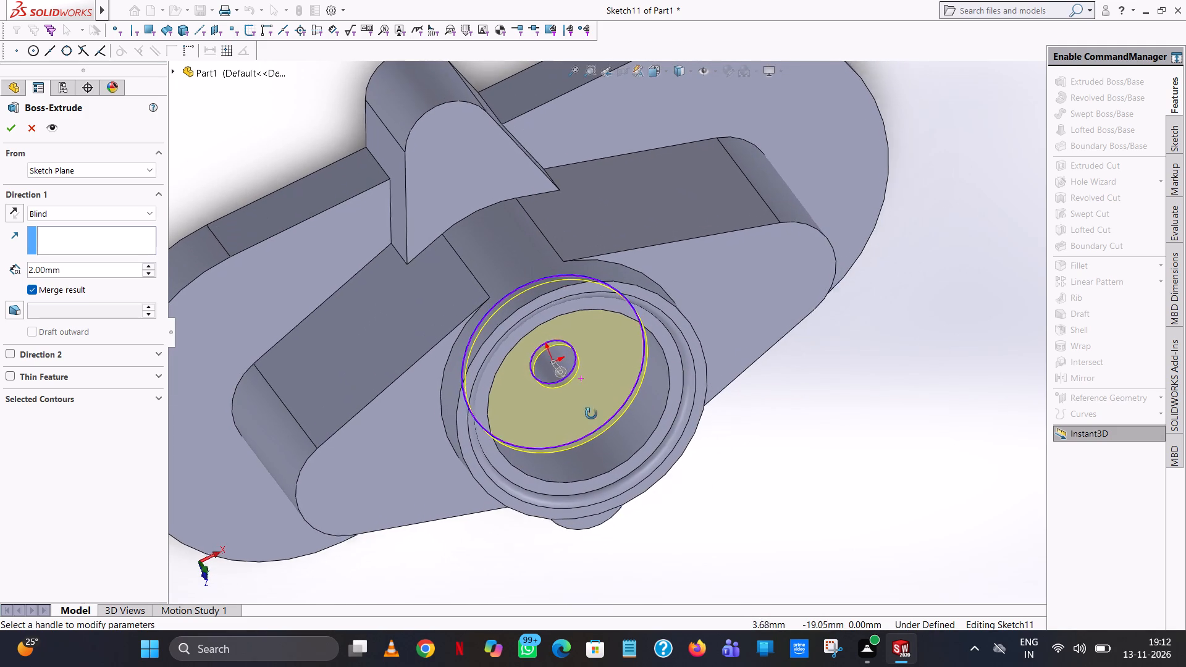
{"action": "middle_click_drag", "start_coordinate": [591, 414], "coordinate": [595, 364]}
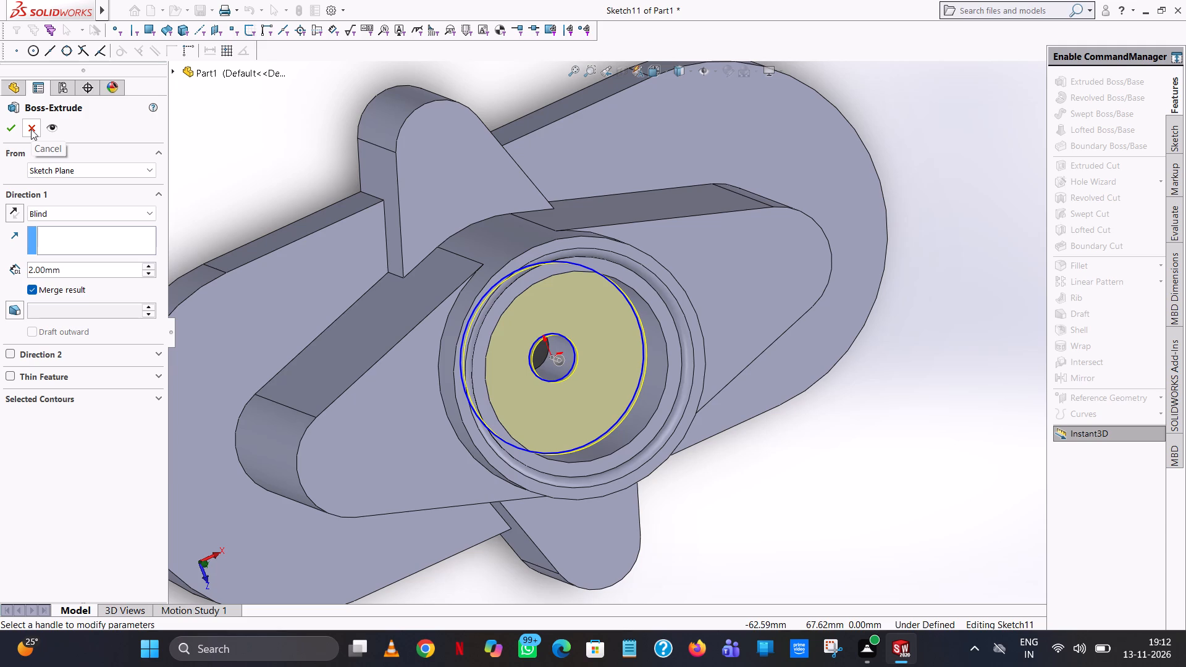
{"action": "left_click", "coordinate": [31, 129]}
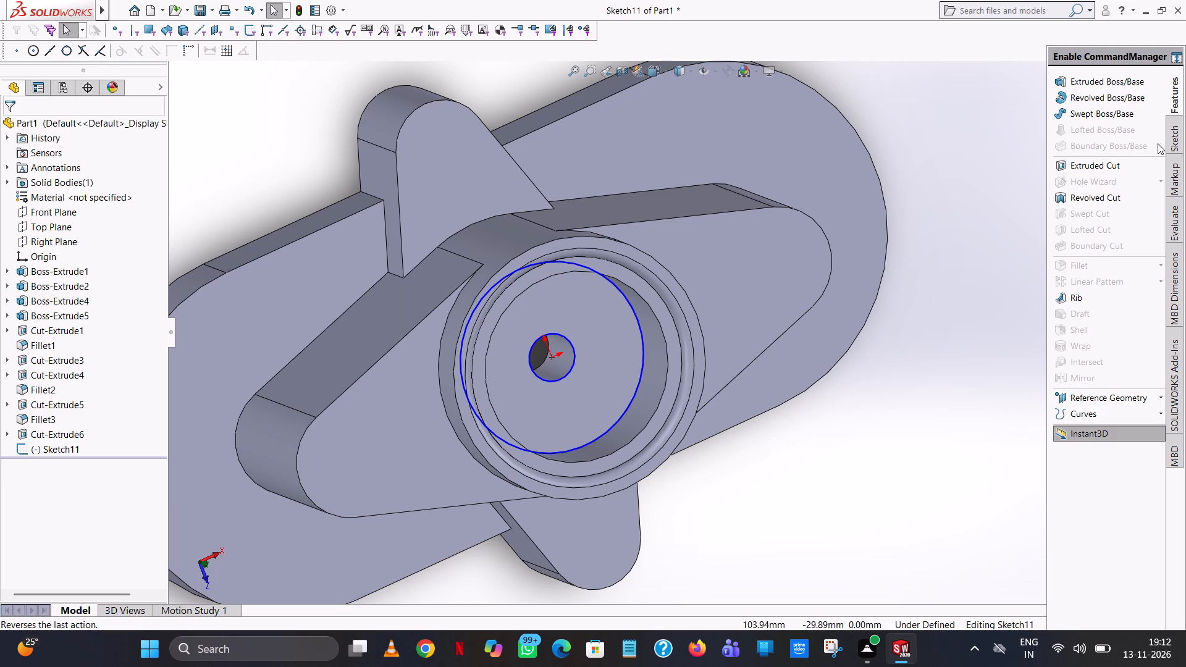
Trim away the outer 20 mm radius circle from the sketch on the top bore's floor.
{"action": "left_click", "coordinate": [1173, 130]}
{"action": "left_click", "coordinate": [1101, 167]}
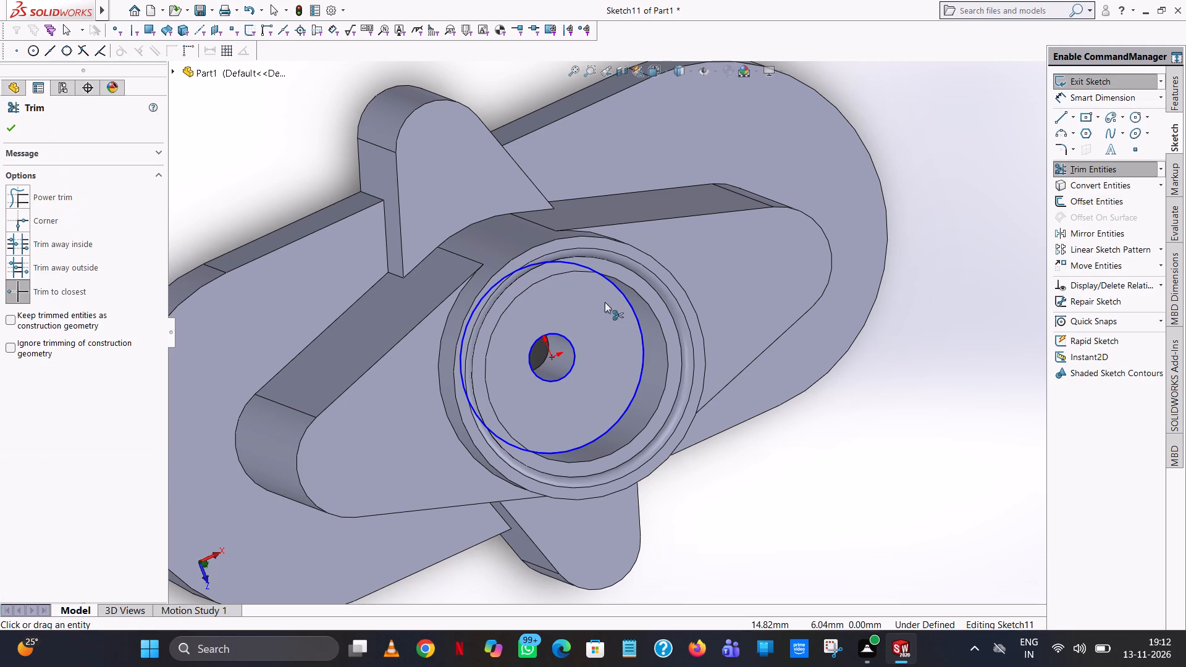
{"action": "left_click", "coordinate": [600, 274]}
{"action": "middle_click_drag", "start_coordinate": [611, 378], "coordinate": [588, 350]}
{"action": "left_click", "coordinate": [9, 117]}
{"action": "left_click", "coordinate": [9, 134]}
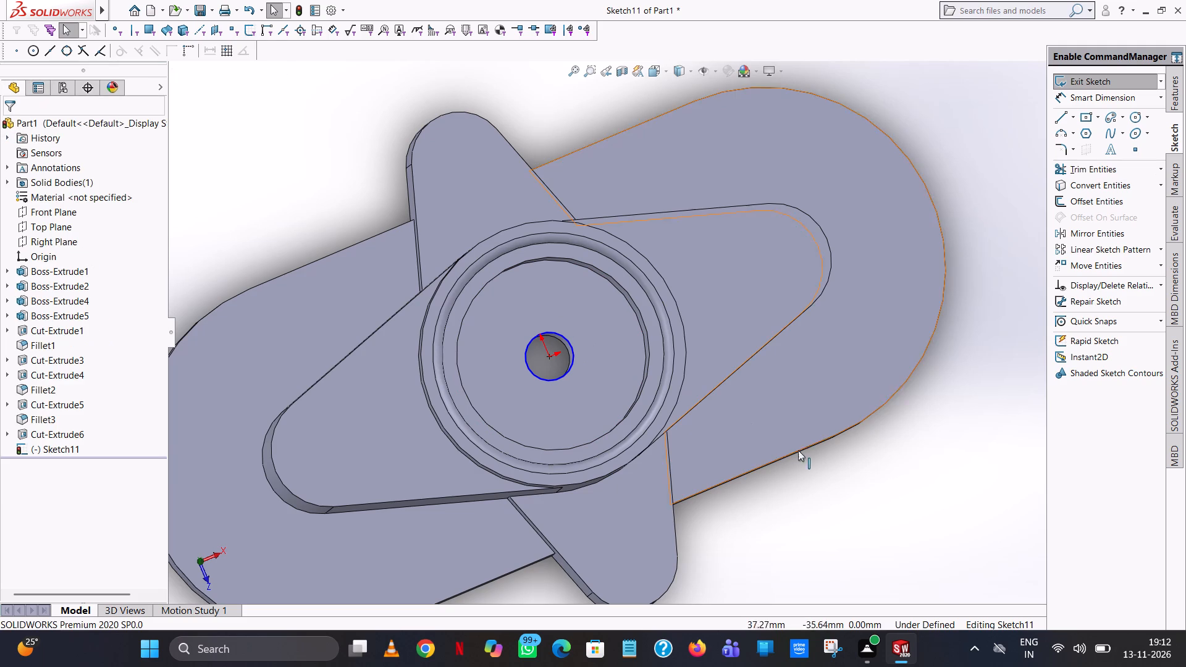
Dimension the remaining circle around the central hole to a diameter of 10.2 mm.
{"action": "middle_click_drag", "start_coordinate": [767, 494], "coordinate": [738, 455]}
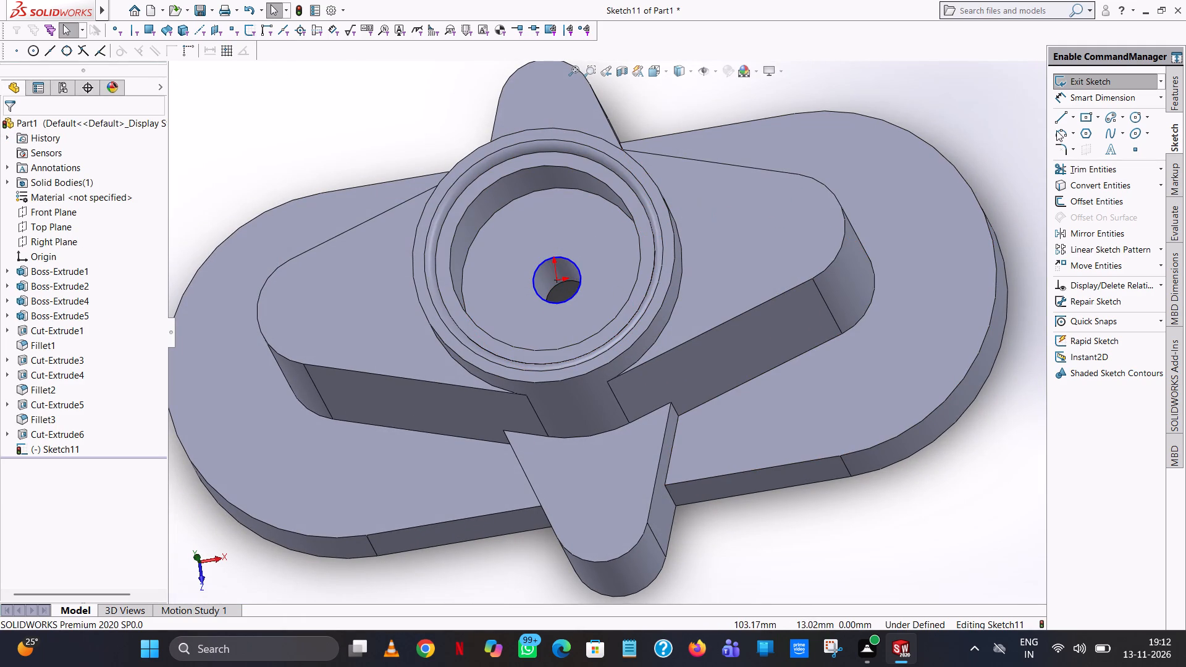
{"action": "left_click", "coordinate": [1124, 103]}
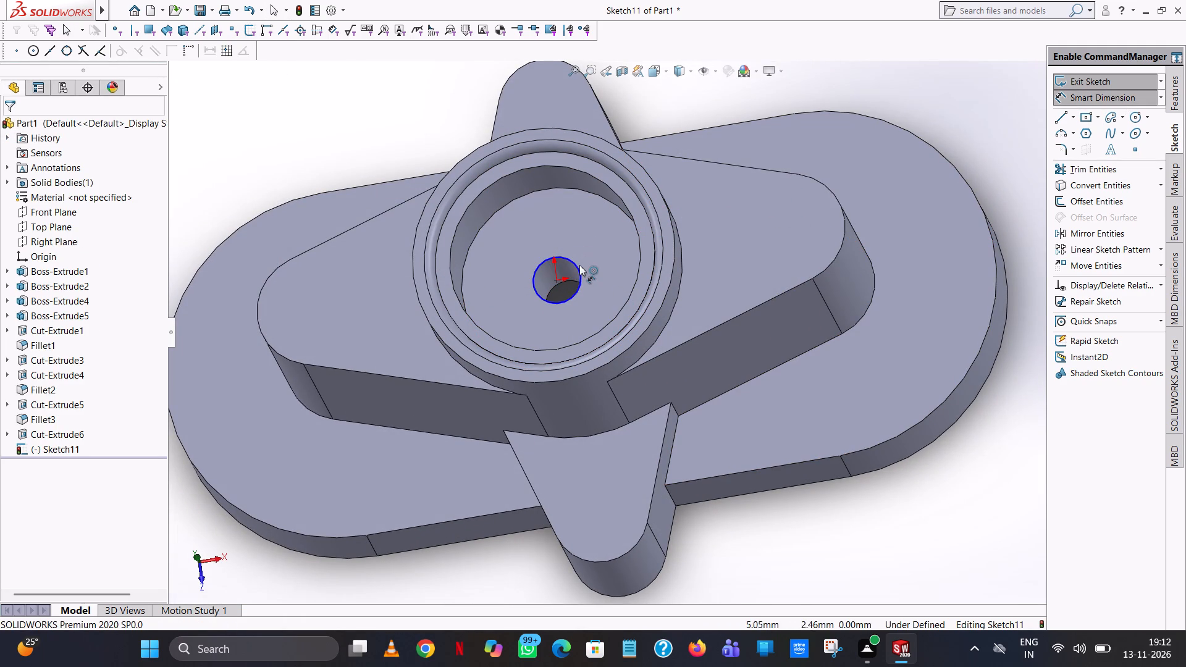
{"action": "left_click", "coordinate": [579, 265]}
{"action": "left_click", "coordinate": [797, 172]}
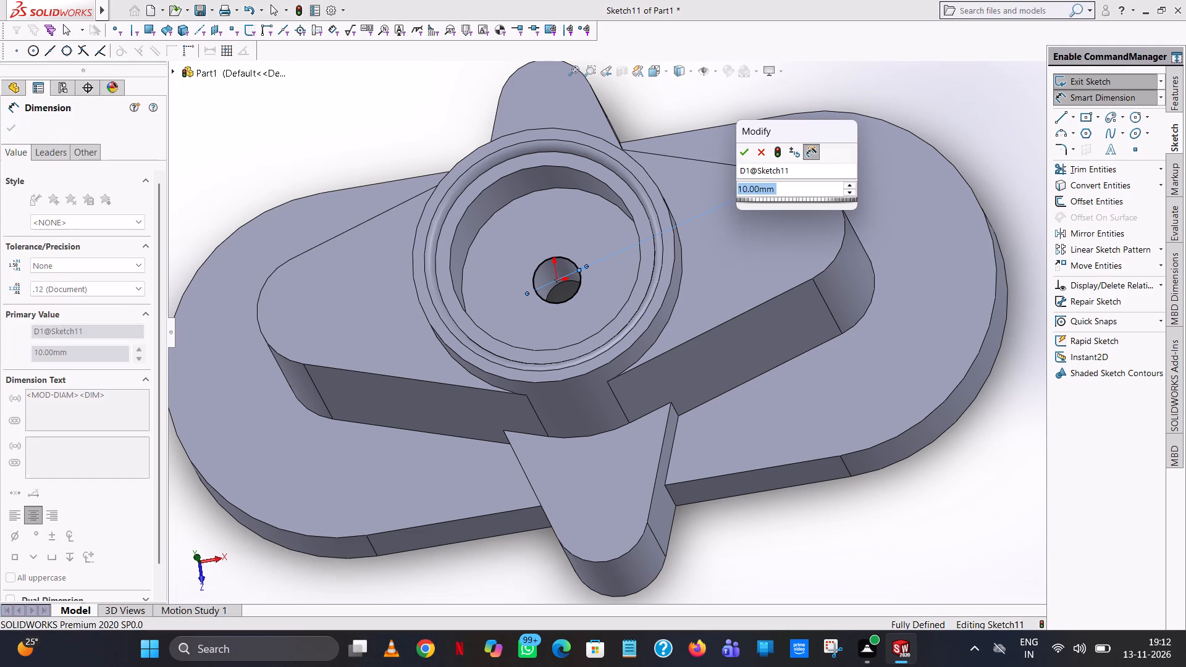
{"action": "type", "text": "10"}
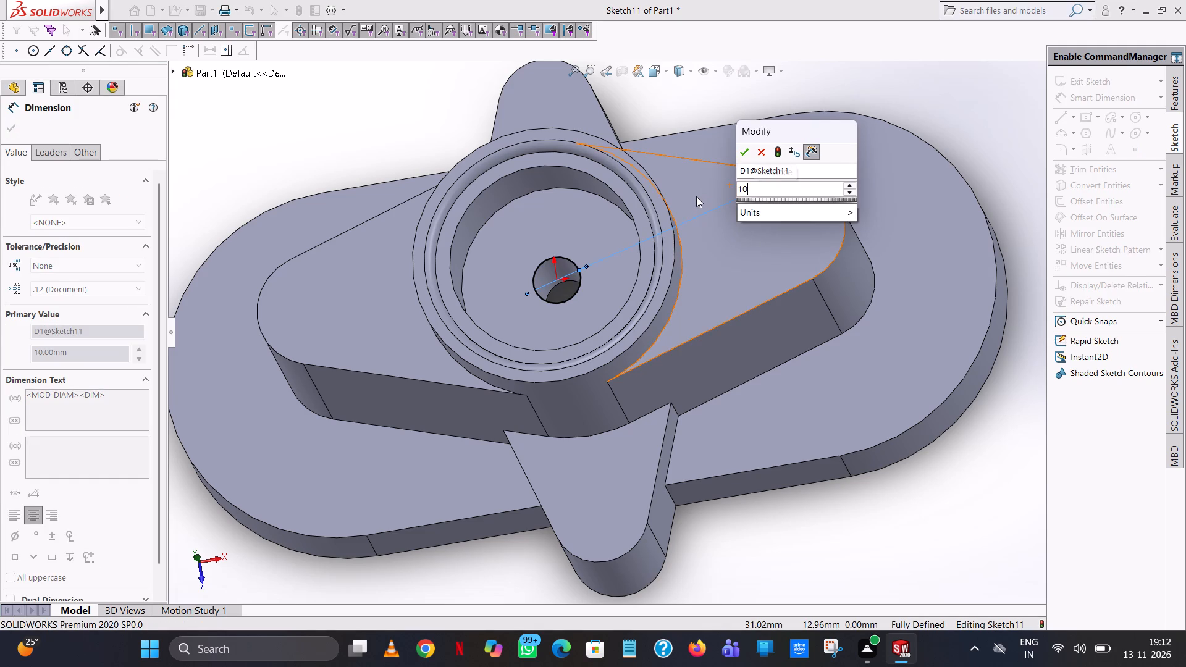
{"action": "type", "text": ".2"}
{"action": "key", "text": "Return"}
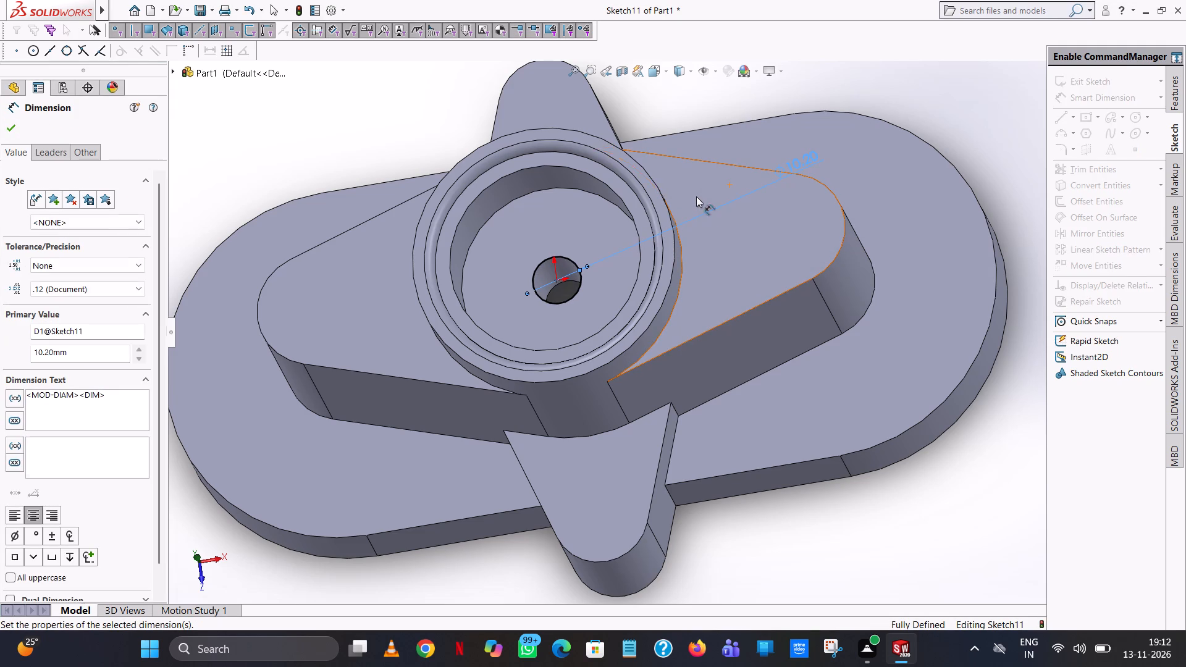
{"action": "left_click", "coordinate": [298, 133]}
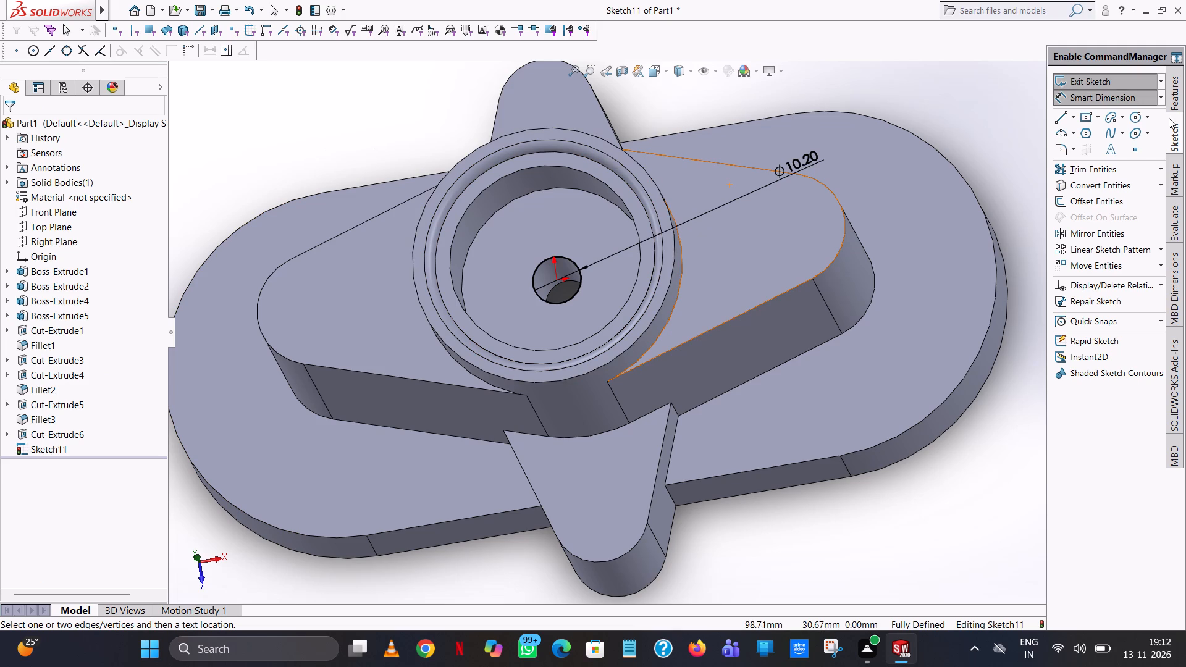
Extrude the 10.2 mm circle as a blind boss 2 mm high, merged with the body.
{"action": "left_click", "coordinate": [1177, 101]}
{"action": "left_click", "coordinate": [1087, 74]}
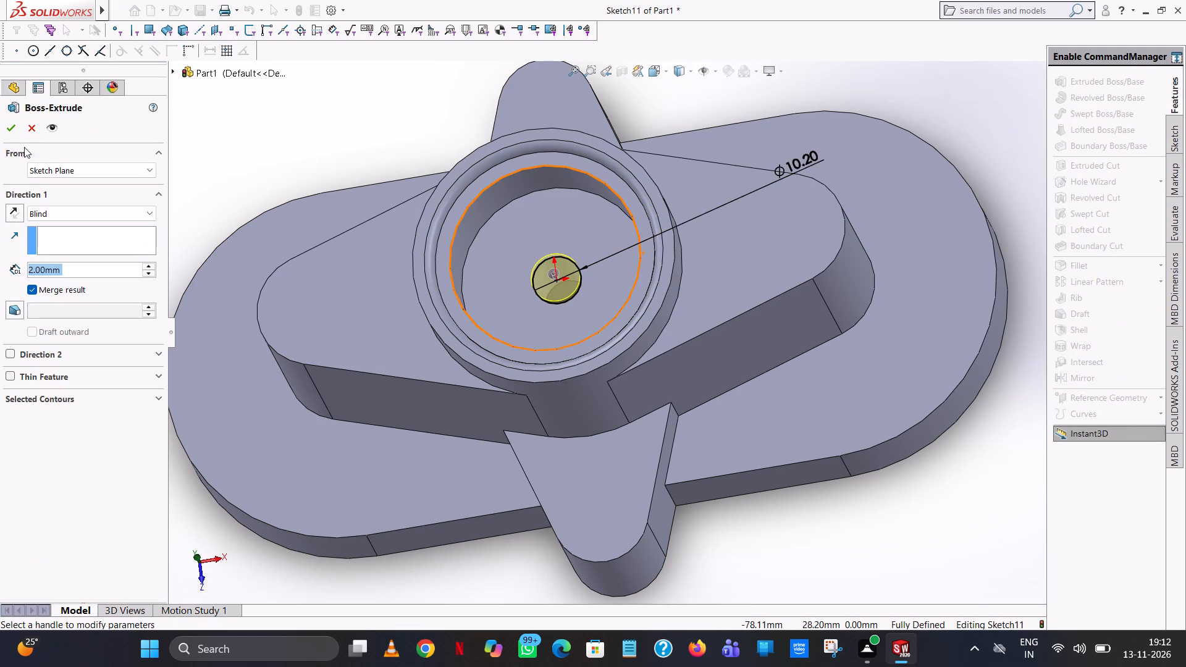
{"action": "left_click", "coordinate": [11, 123]}
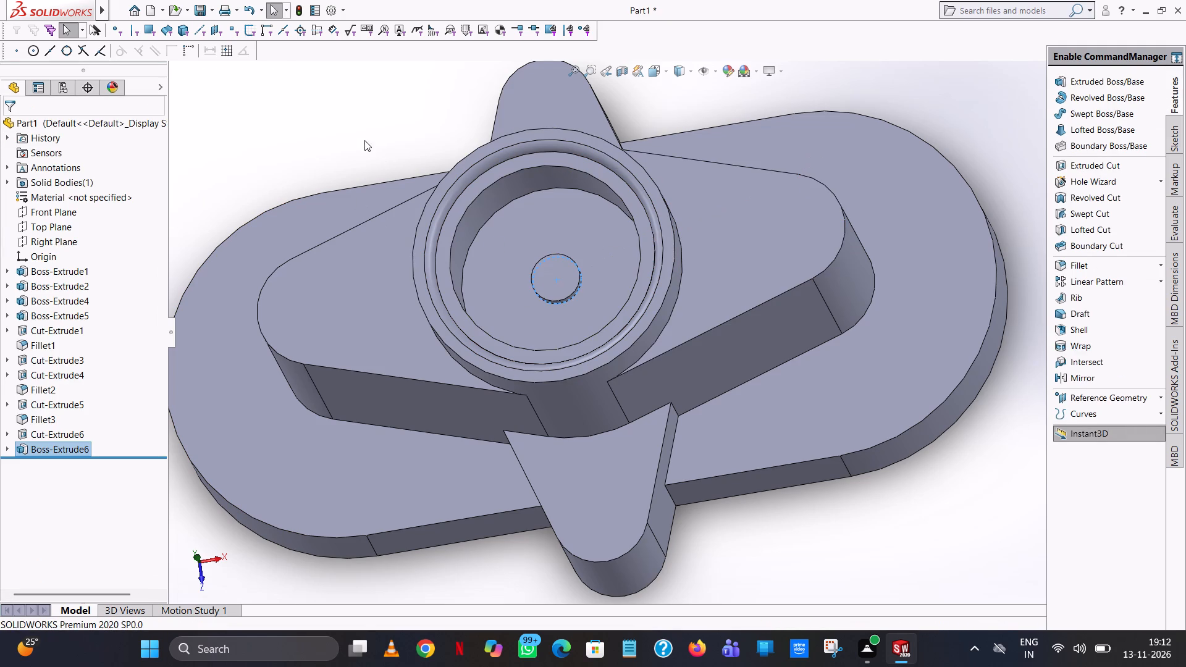
{"action": "left_click", "coordinate": [363, 138]}
For an extruded cut, sketch an origin-centred circle with a 5 mm radius on top of the small raised disc.
{"action": "left_click", "coordinate": [1119, 167]}
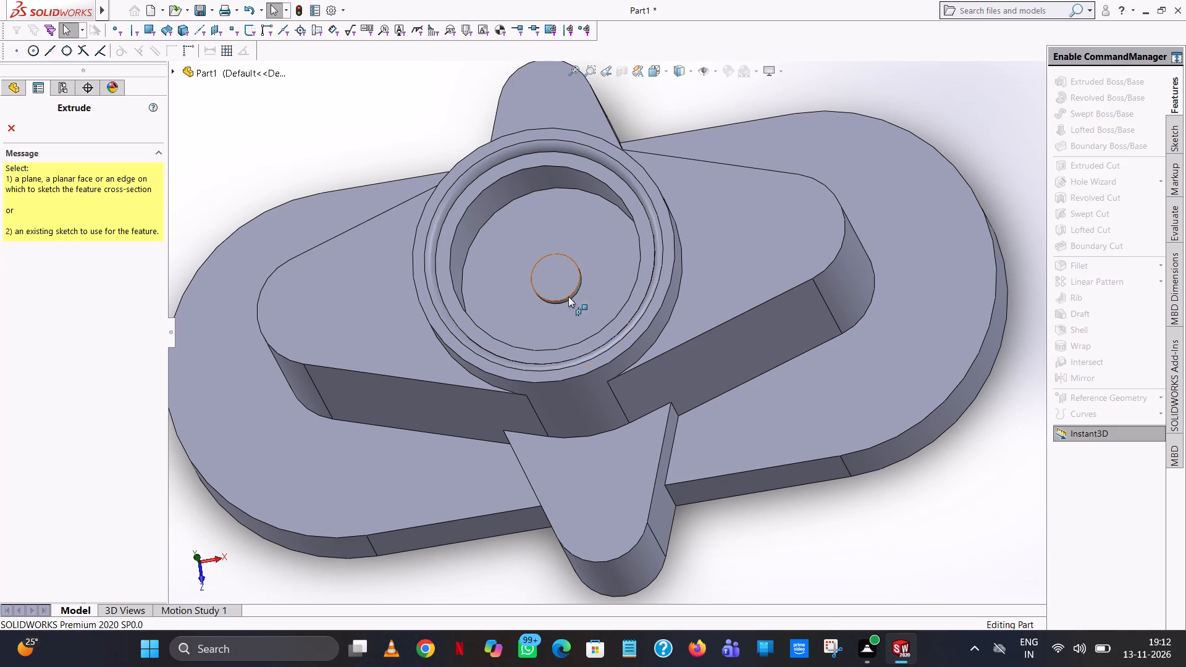
{"action": "left_click", "coordinate": [561, 284]}
{"action": "left_click", "coordinate": [1138, 115]}
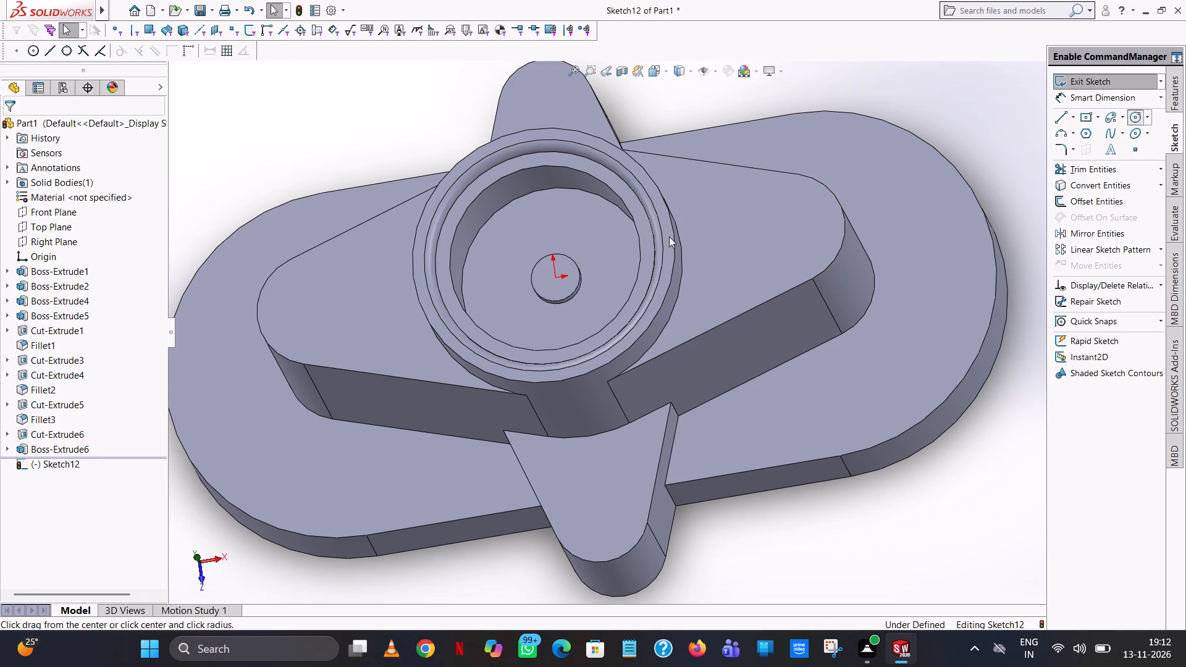
{"action": "left_click", "coordinate": [556, 279]}
{"action": "left_click", "coordinate": [564, 265]}
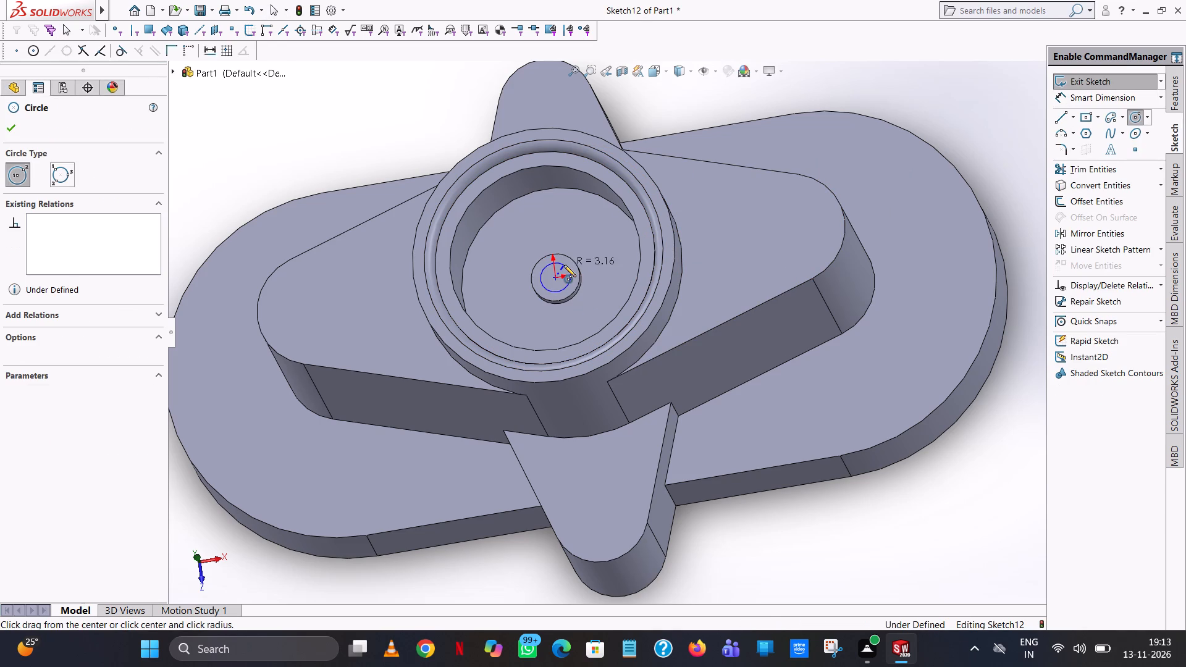
{"action": "key", "text": "5"}
{"action": "key", "text": "Return"}
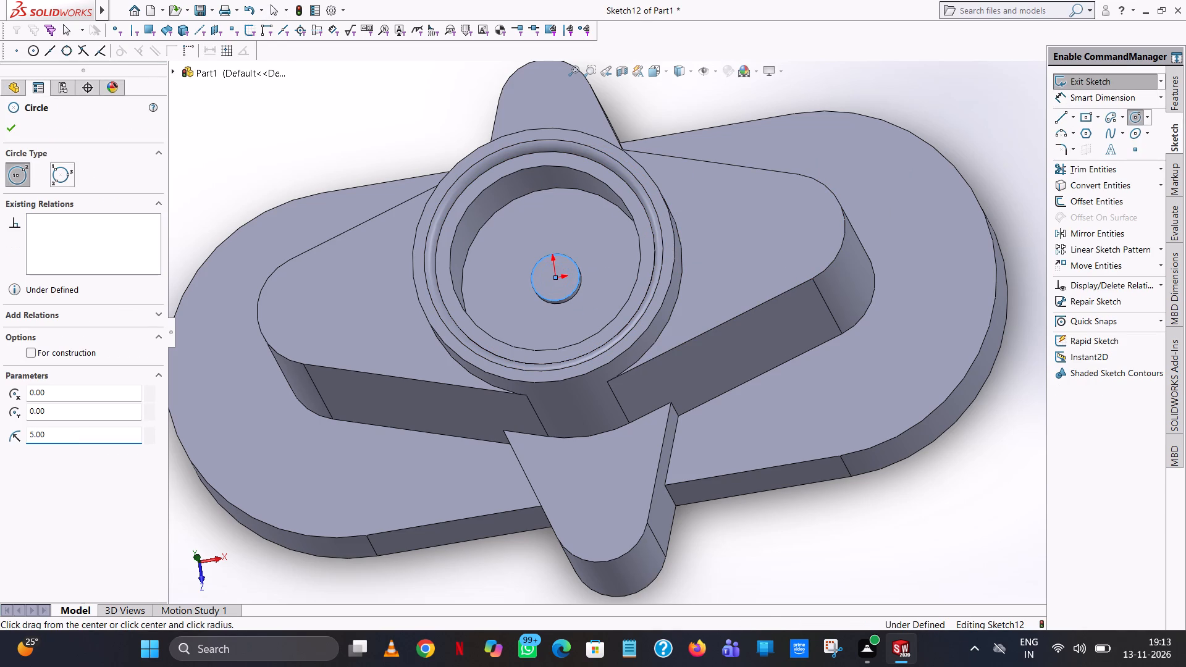
{"action": "left_click", "coordinate": [4, 128]}
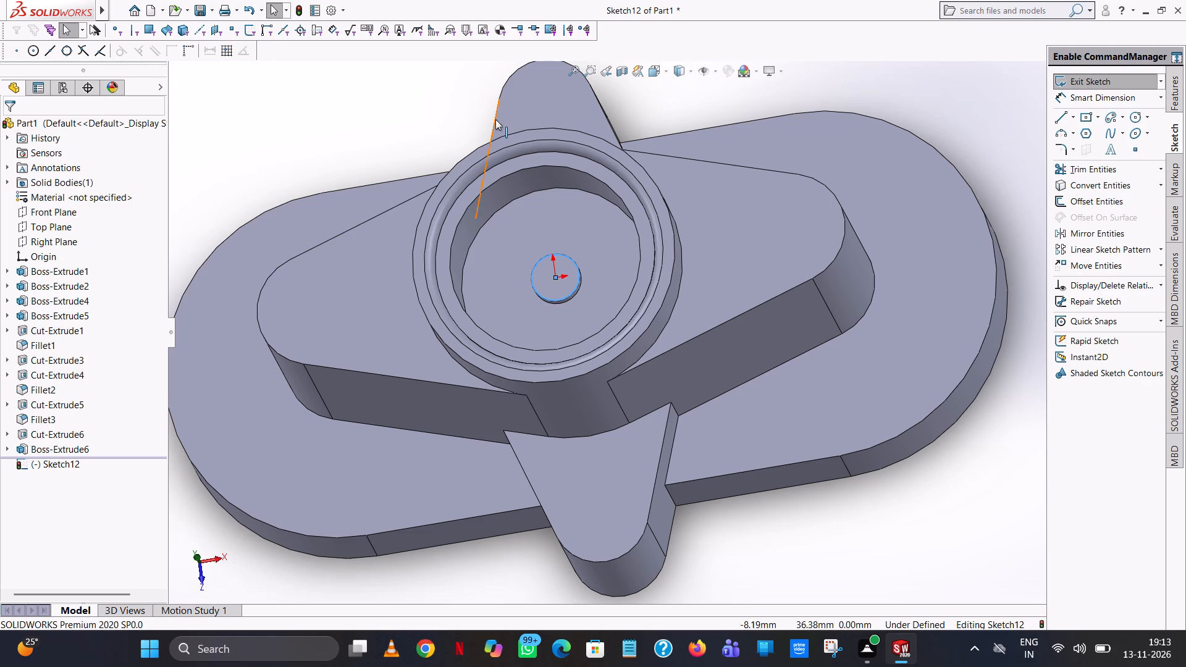
{"action": "left_click", "coordinate": [416, 133]}
Dimension the distance between the new circle and the top boss's outer rim edge.
{"action": "scroll", "coordinate": [577, 290], "scroll_direction": "down", "scroll_amount": 8}
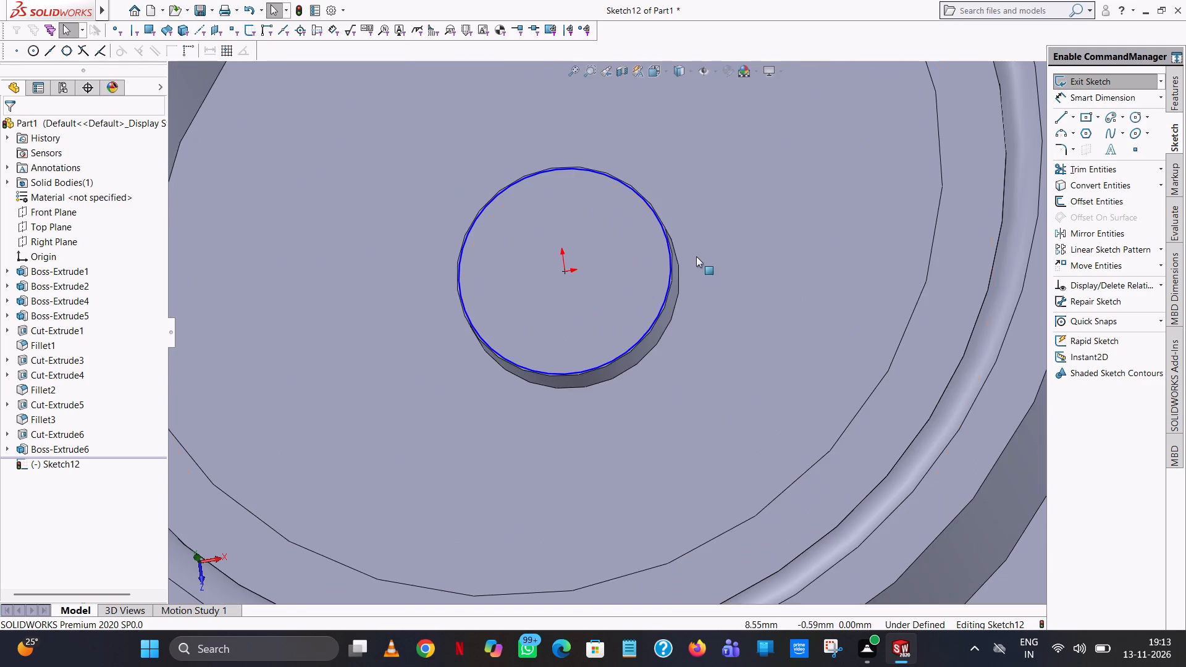
{"action": "scroll", "coordinate": [696, 256], "scroll_direction": "down", "scroll_amount": 8}
{"action": "scroll", "coordinate": [516, 280], "scroll_direction": "up", "scroll_amount": 20}
{"action": "scroll", "coordinate": [516, 280], "scroll_direction": "up", "scroll_amount": 1}
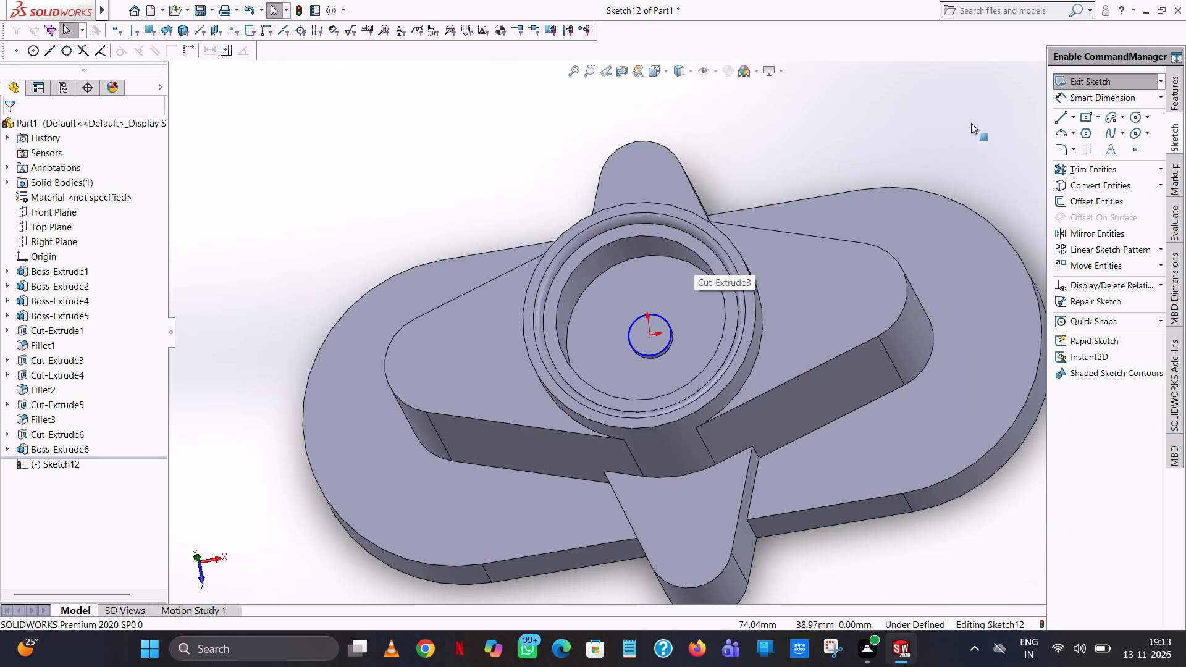
{"action": "left_click", "coordinate": [1079, 99]}
{"action": "left_click", "coordinate": [664, 346]}
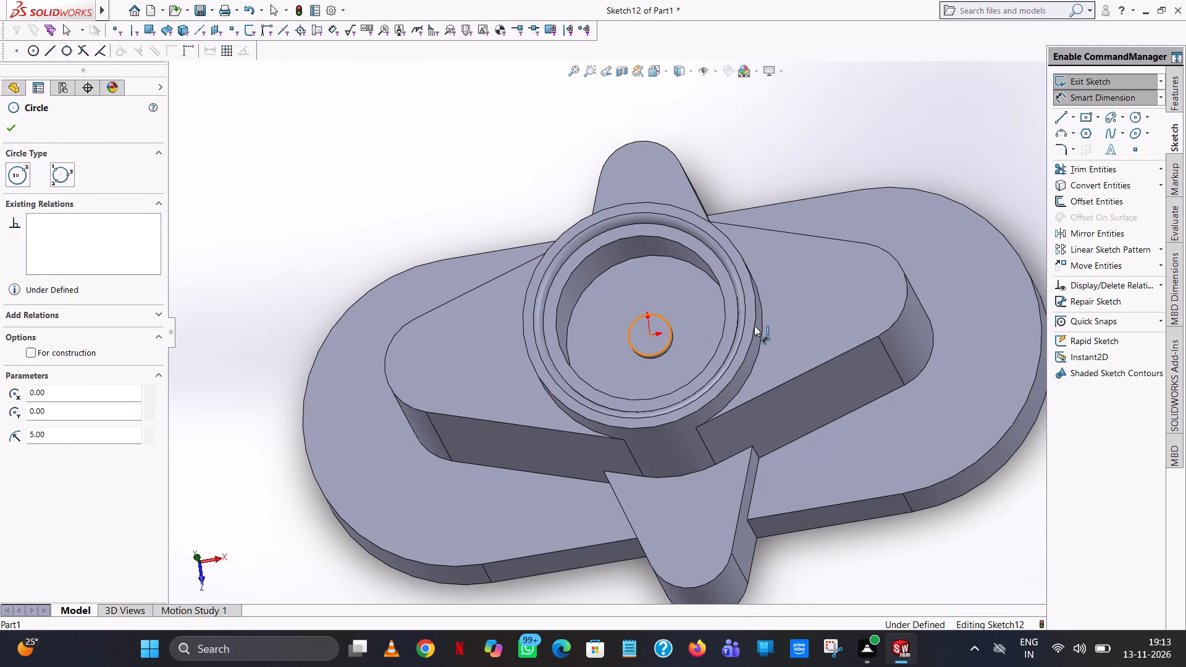
{"action": "left_click", "coordinate": [754, 325]}
{"action": "left_click", "coordinate": [833, 183]}
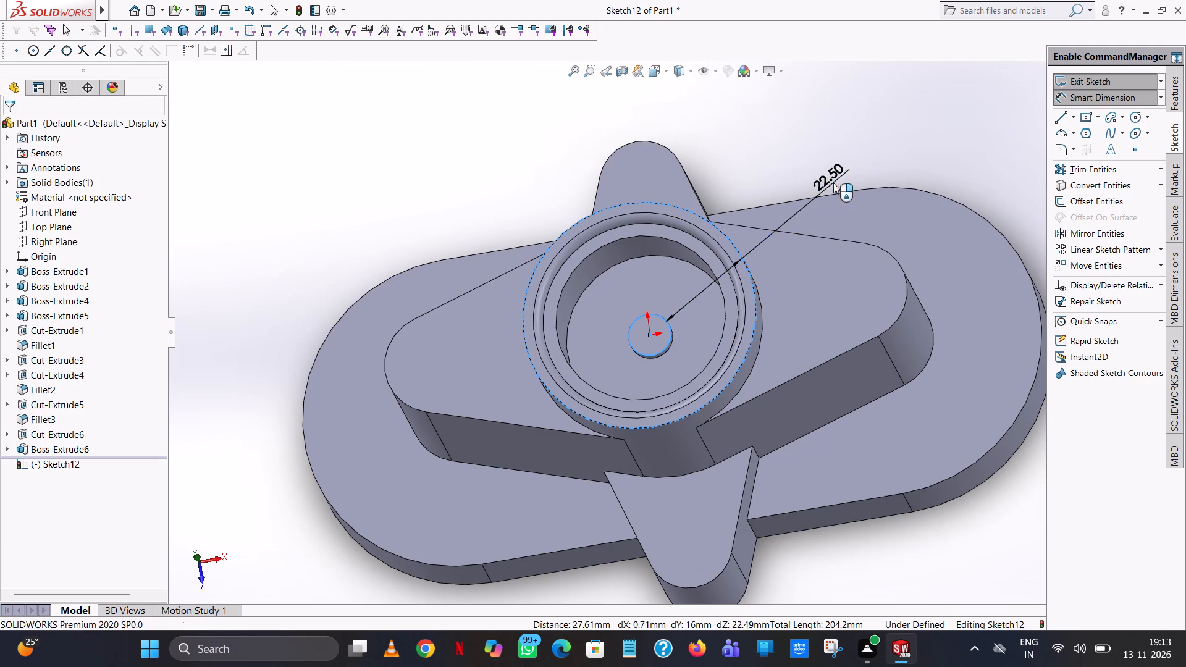
{"action": "left_click", "coordinate": [783, 162]}
{"action": "left_click", "coordinate": [797, 100]}
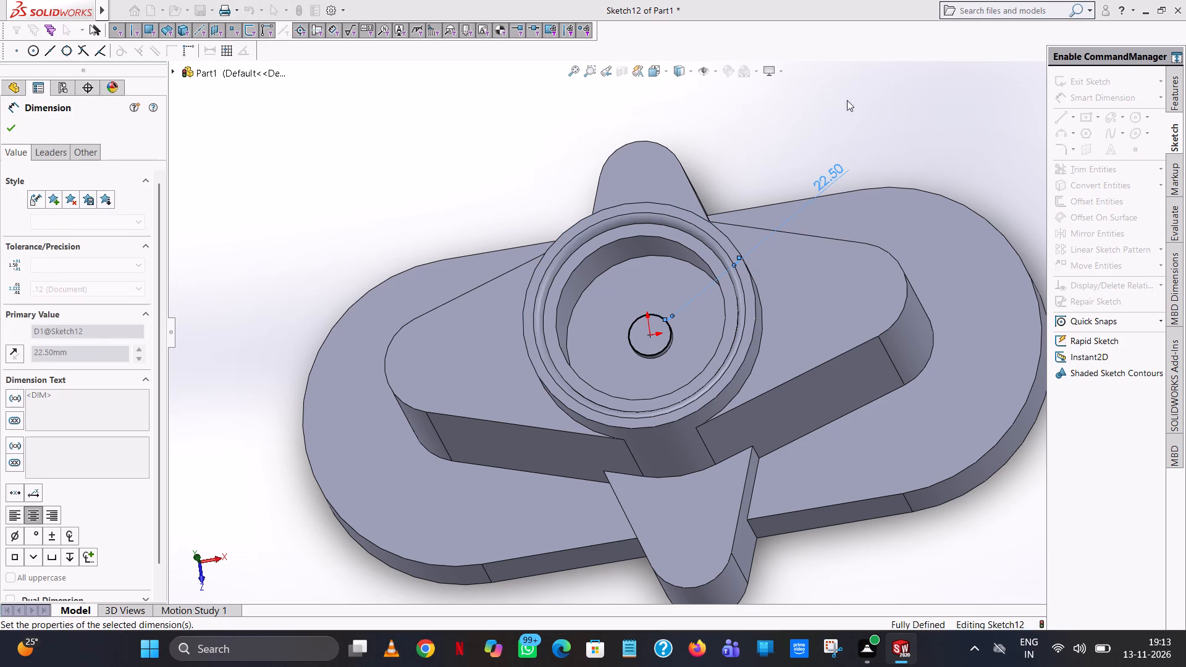
Cut the 5 mm radius circle down through the small raised disc as a blind extruded cut 2 mm deep.
{"action": "left_click", "coordinate": [1179, 96]}
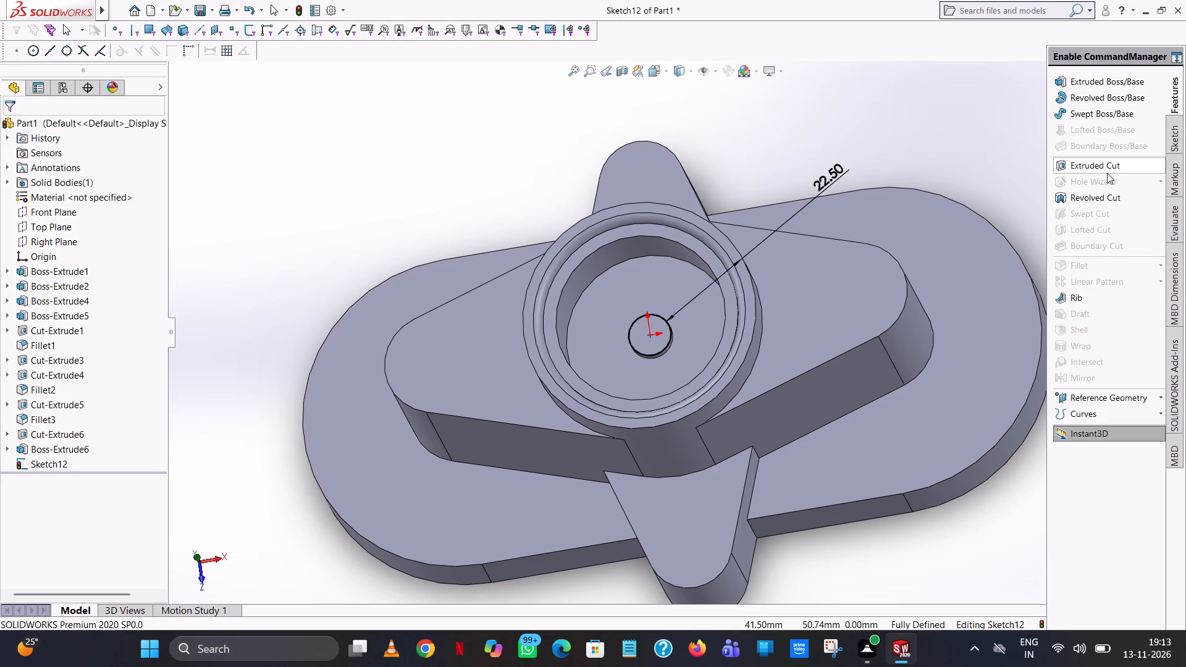
{"action": "left_click", "coordinate": [1105, 165]}
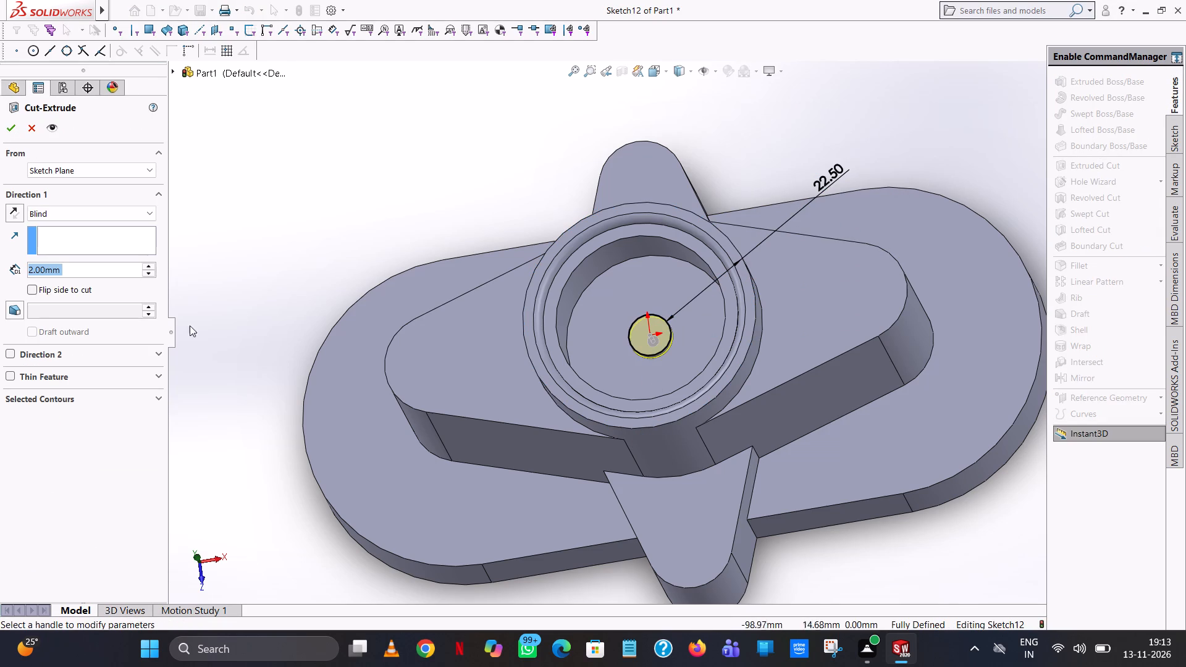
{"action": "left_click", "coordinate": [9, 124]}
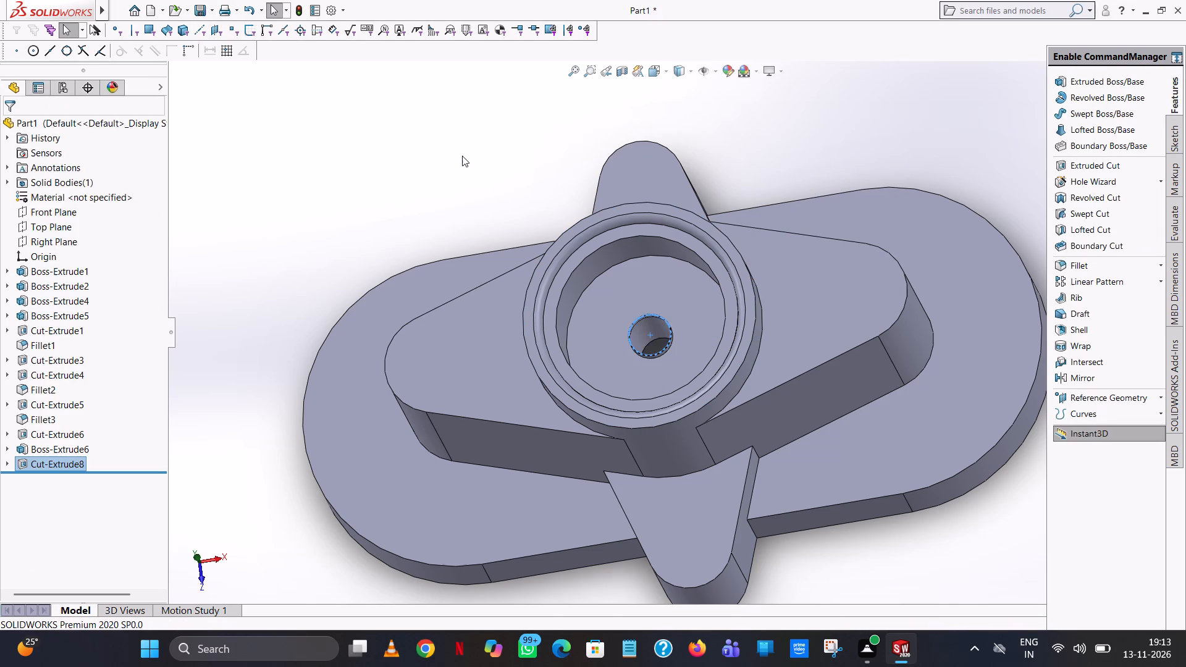
{"action": "left_click", "coordinate": [459, 156]}
Fillet the base edge of the thin raised ring around the central hole with a 2 mm radius.
{"action": "middle_click_drag", "start_coordinate": [452, 169], "coordinate": [468, 254]}
{"action": "scroll", "coordinate": [676, 413], "scroll_direction": "down", "scroll_amount": 8}
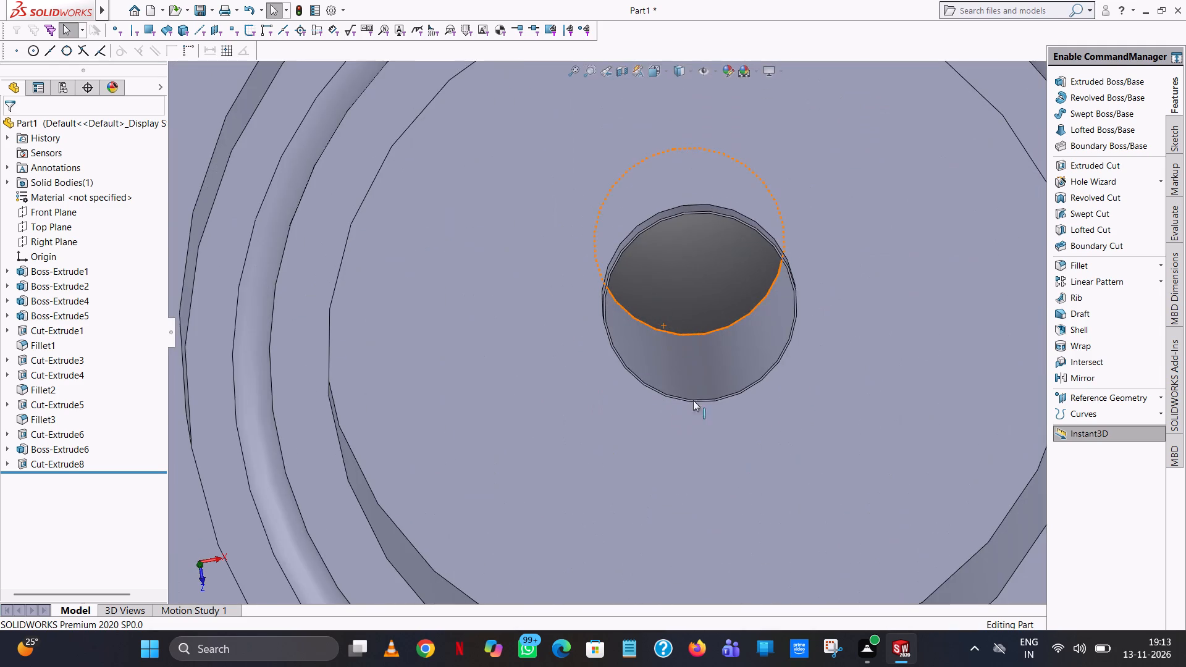
{"action": "middle_click_drag", "start_coordinate": [719, 362], "coordinate": [760, 237]}
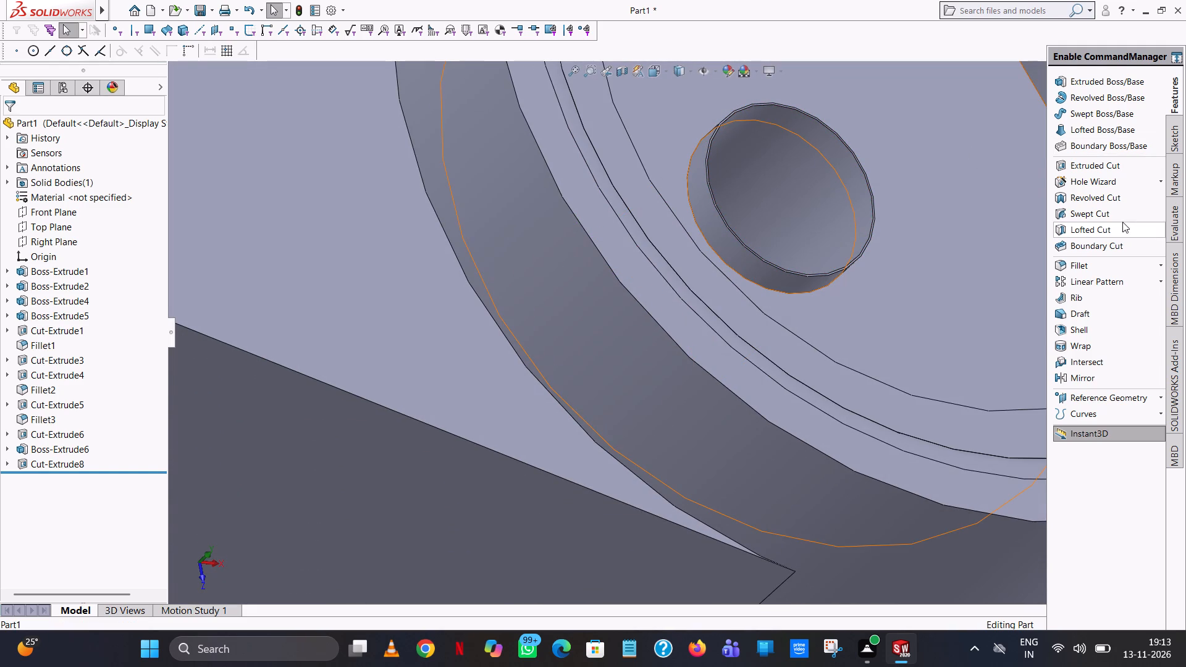
{"action": "left_click", "coordinate": [1094, 272]}
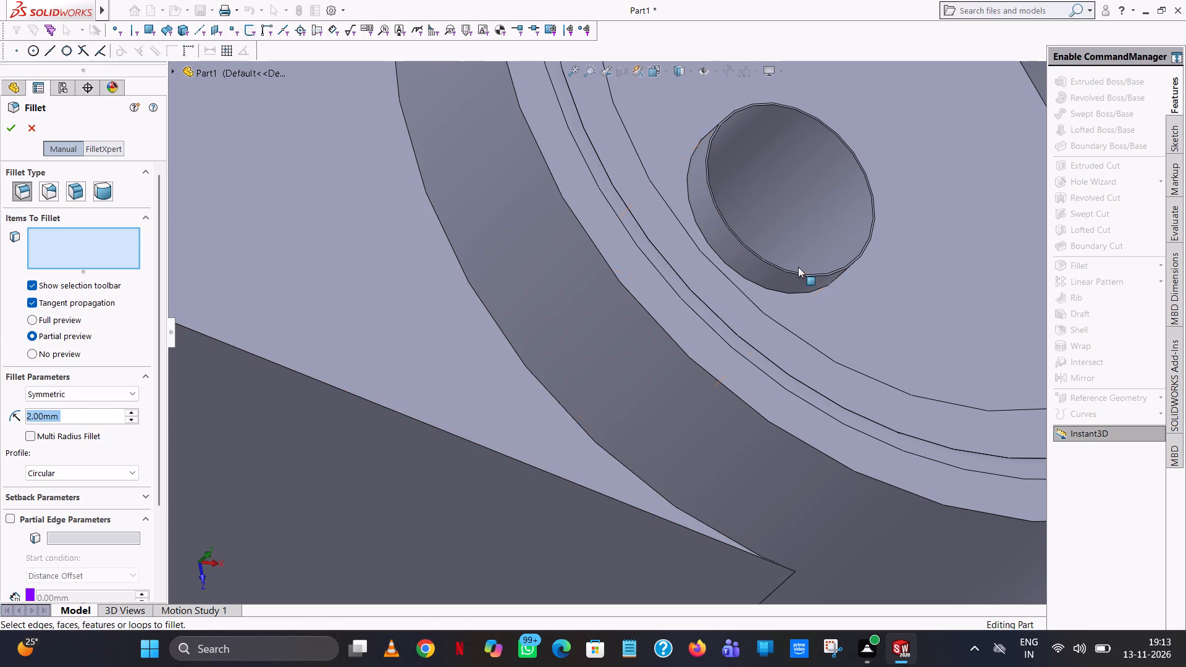
{"action": "left_click", "coordinate": [822, 289]}
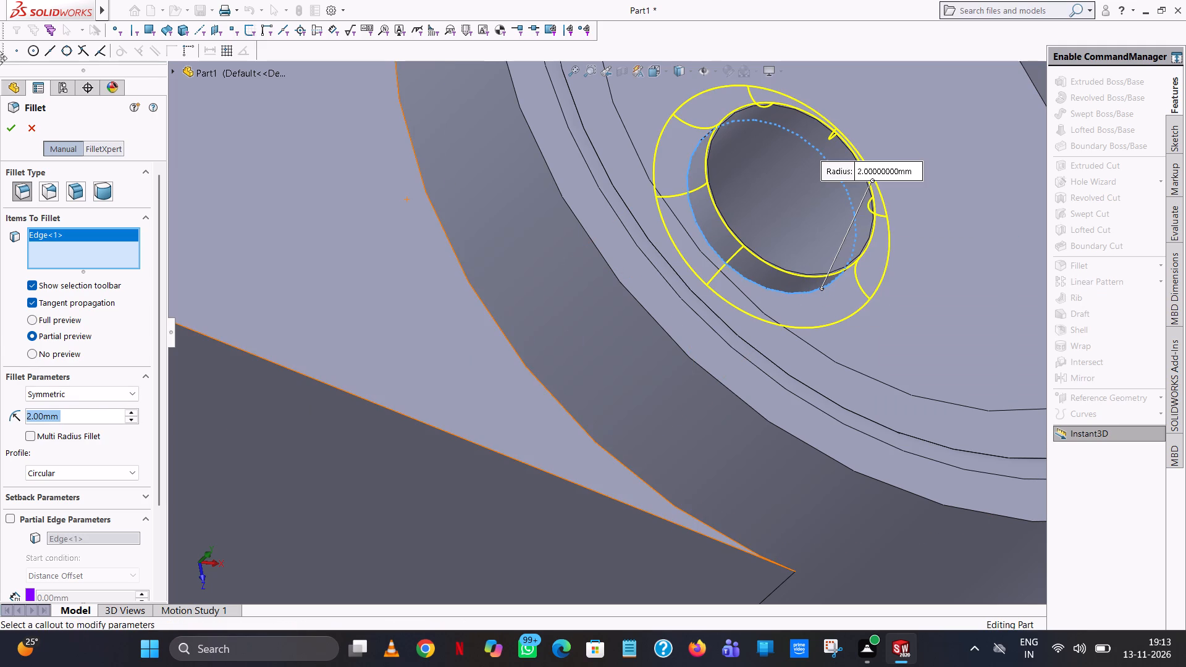
{"action": "left_click", "coordinate": [4, 132]}
Fillet the edge where the top bore's wall meets its floor with a 2 mm radius.
{"action": "scroll", "coordinate": [695, 240], "scroll_direction": "up", "scroll_amount": 13}
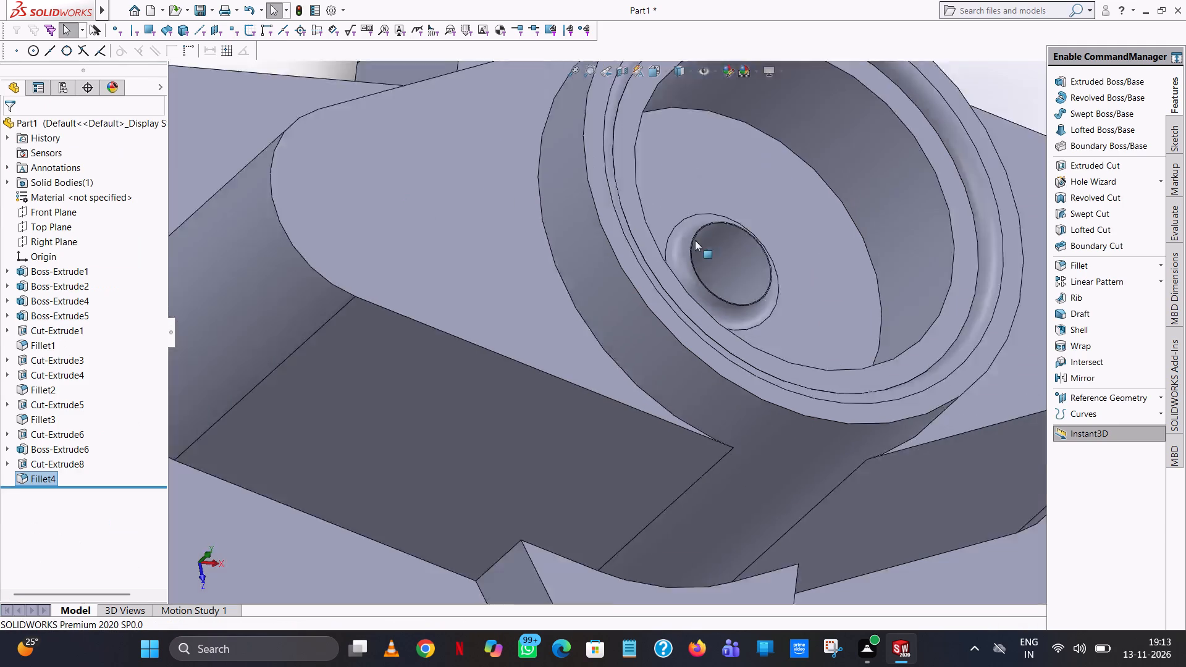
{"action": "scroll", "coordinate": [695, 240], "scroll_direction": "up", "scroll_amount": 1}
{"action": "left_click", "coordinate": [1080, 266]}
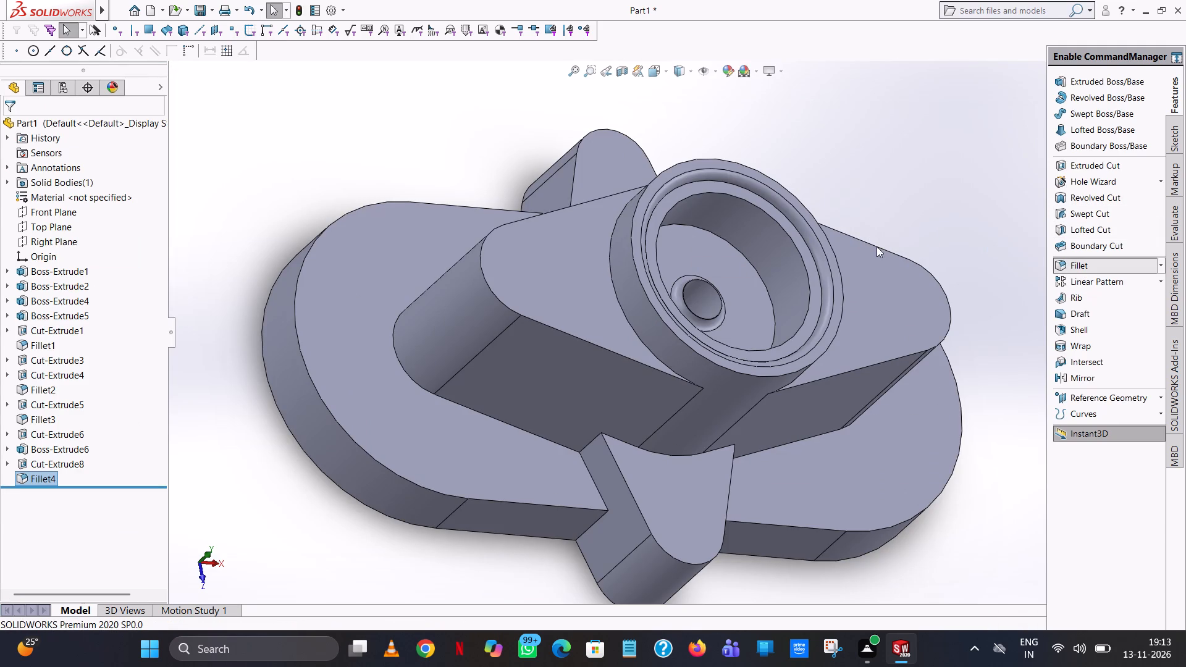
{"action": "left_click", "coordinate": [727, 242]}
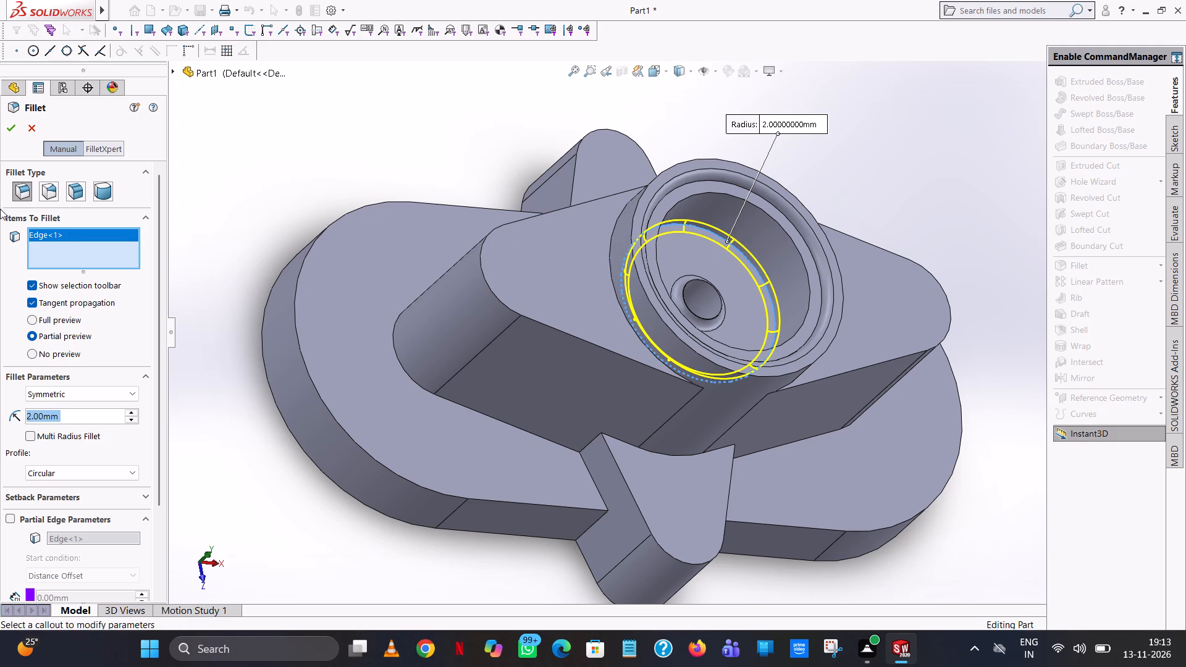
{"action": "left_click", "coordinate": [2, 130]}
{"action": "left_click", "coordinate": [445, 136]}
Examine the whole part and the filleted interior of the top boss from several angles.
{"action": "middle_click_drag", "start_coordinate": [379, 159], "coordinate": [362, 158]}
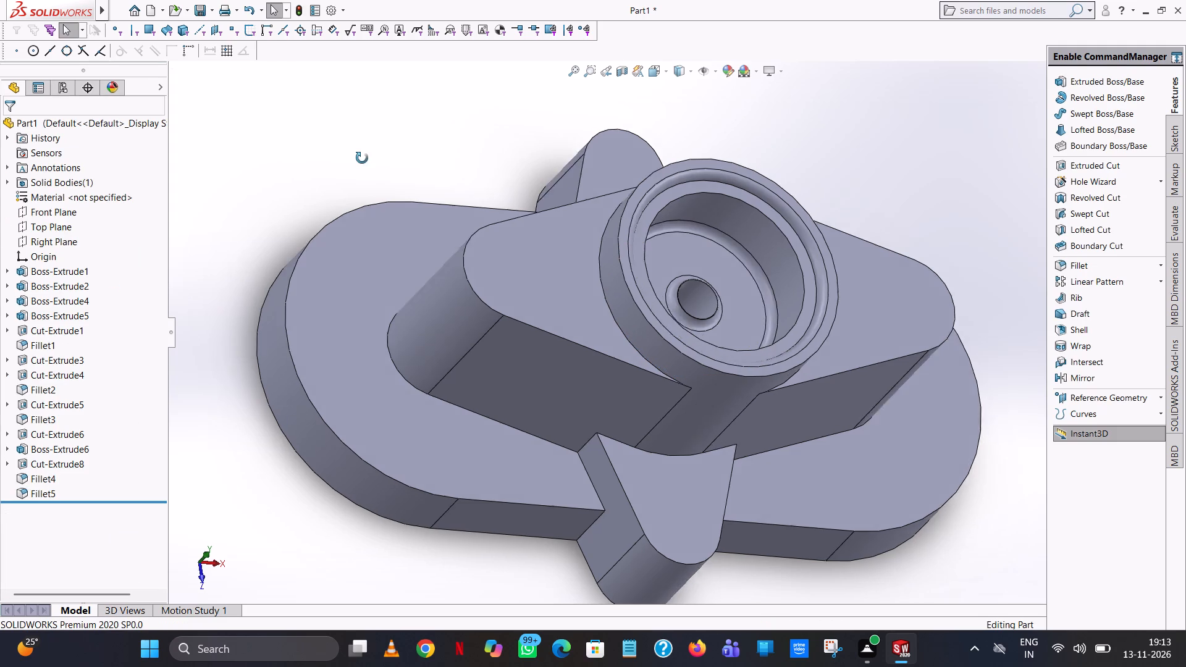
{"action": "middle_click_drag", "start_coordinate": [362, 158], "coordinate": [406, 104]}
{"action": "scroll", "coordinate": [310, 97], "scroll_direction": "up", "scroll_amount": 1}
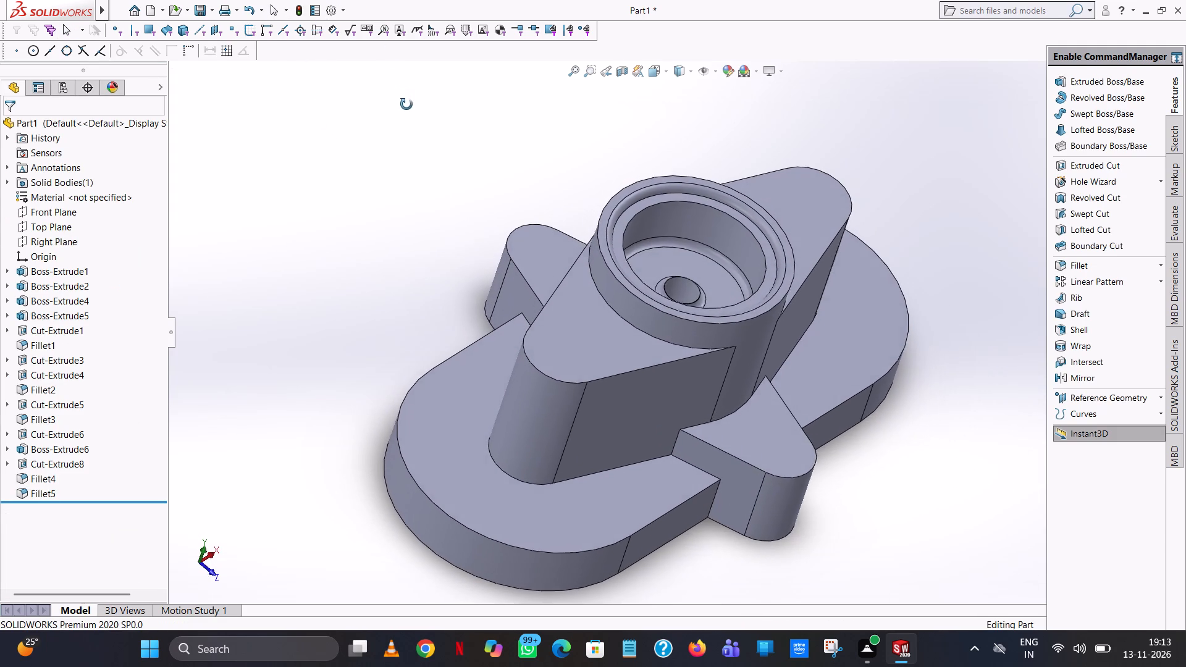
{"action": "middle_click_drag", "start_coordinate": [406, 104], "coordinate": [407, 108]}
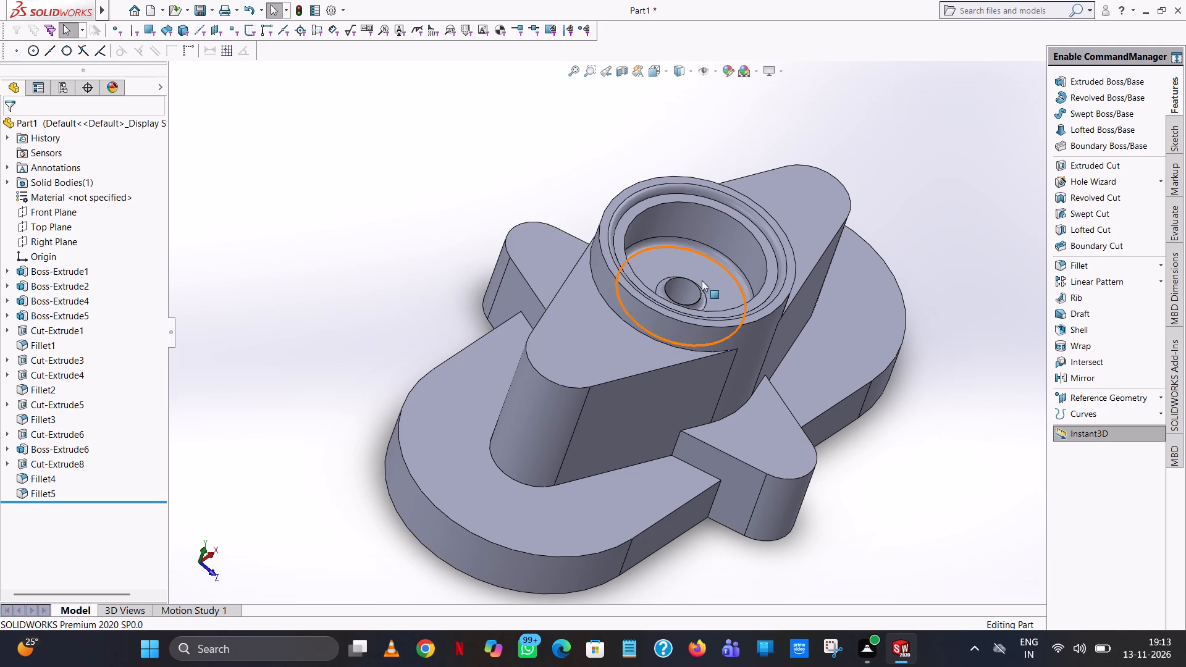
{"action": "scroll", "coordinate": [695, 271], "scroll_direction": "down", "scroll_amount": 1}
{"action": "middle_click_drag", "start_coordinate": [695, 271], "coordinate": [684, 187]}
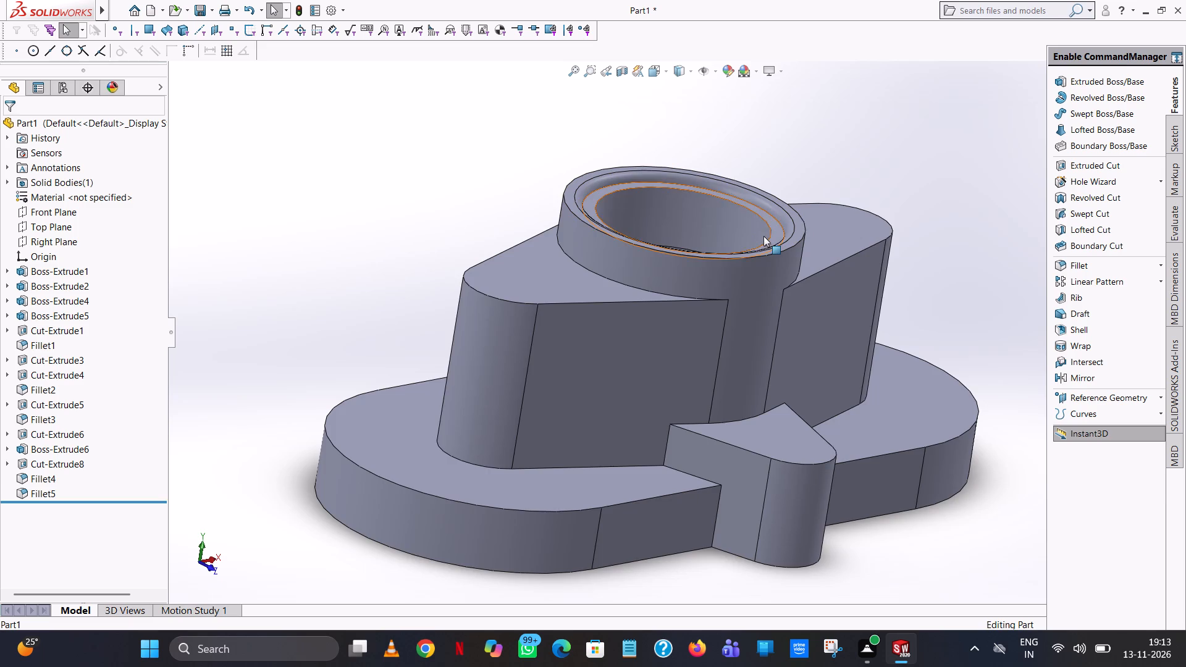
{"action": "scroll", "coordinate": [763, 236], "scroll_direction": "down", "scroll_amount": 4}
{"action": "middle_click_drag", "start_coordinate": [752, 269], "coordinate": [769, 348]}
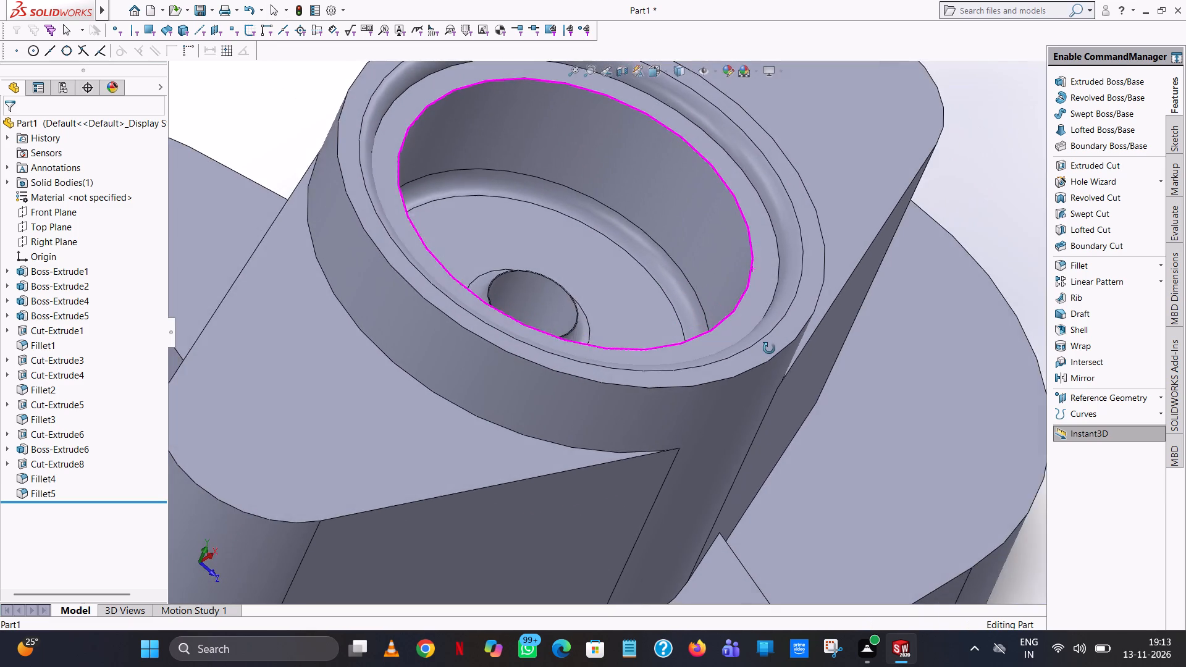
Examine the top boss, its bore floor and the central hole from several angles.
{"action": "middle_click_drag", "start_coordinate": [769, 348], "coordinate": [770, 369]}
{"action": "scroll", "coordinate": [737, 224], "scroll_direction": "up", "scroll_amount": 2}
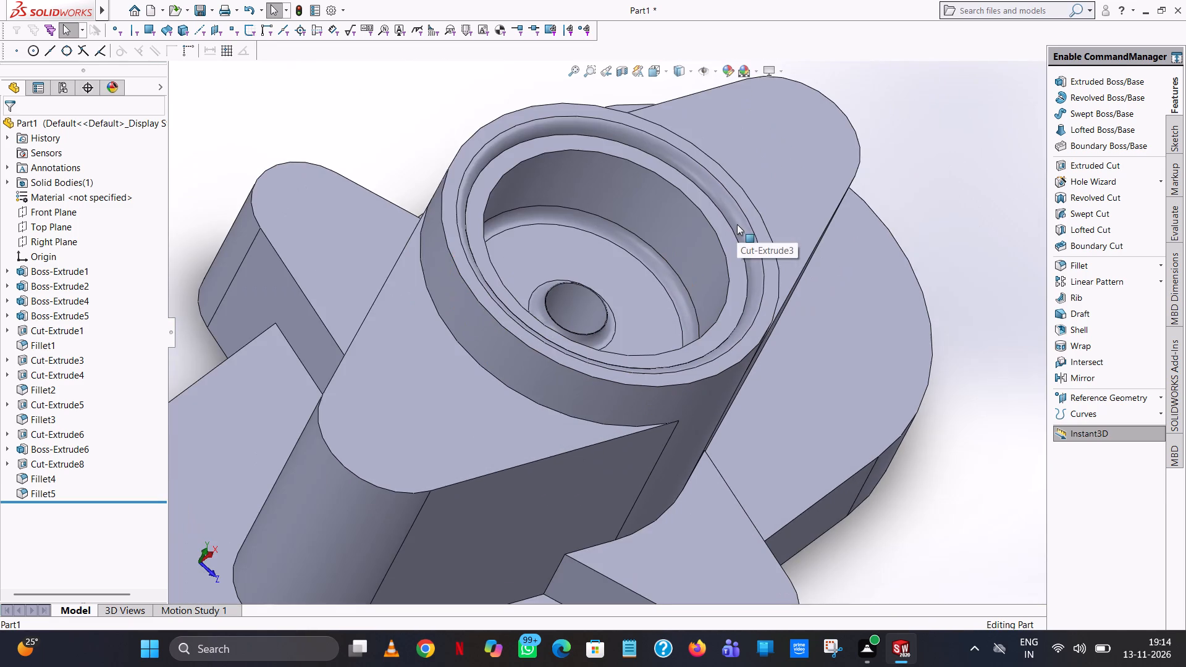
{"action": "middle_click_drag", "start_coordinate": [737, 224], "coordinate": [646, 151]}
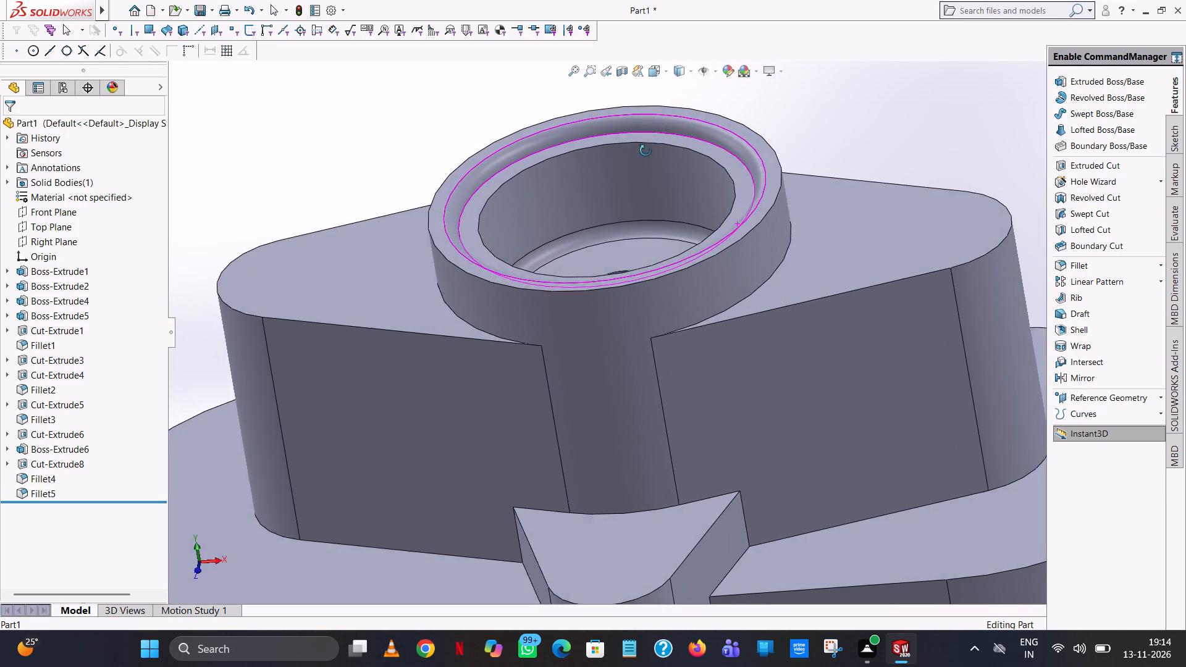
{"action": "middle_click_drag", "start_coordinate": [646, 151], "coordinate": [625, 183]}
{"action": "middle_click_drag", "start_coordinate": [516, 177], "coordinate": [553, 93]}
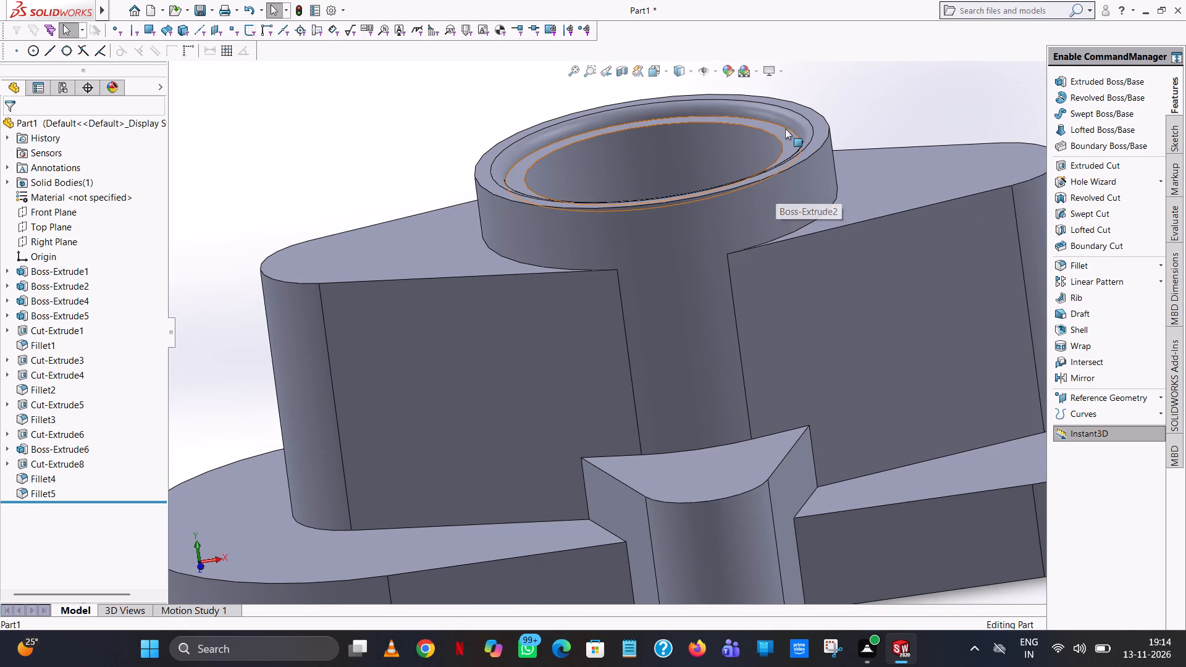
{"action": "middle_click_drag", "start_coordinate": [754, 140], "coordinate": [793, 405]}
{"action": "scroll", "coordinate": [754, 140], "scroll_direction": "up", "scroll_amount": 1}
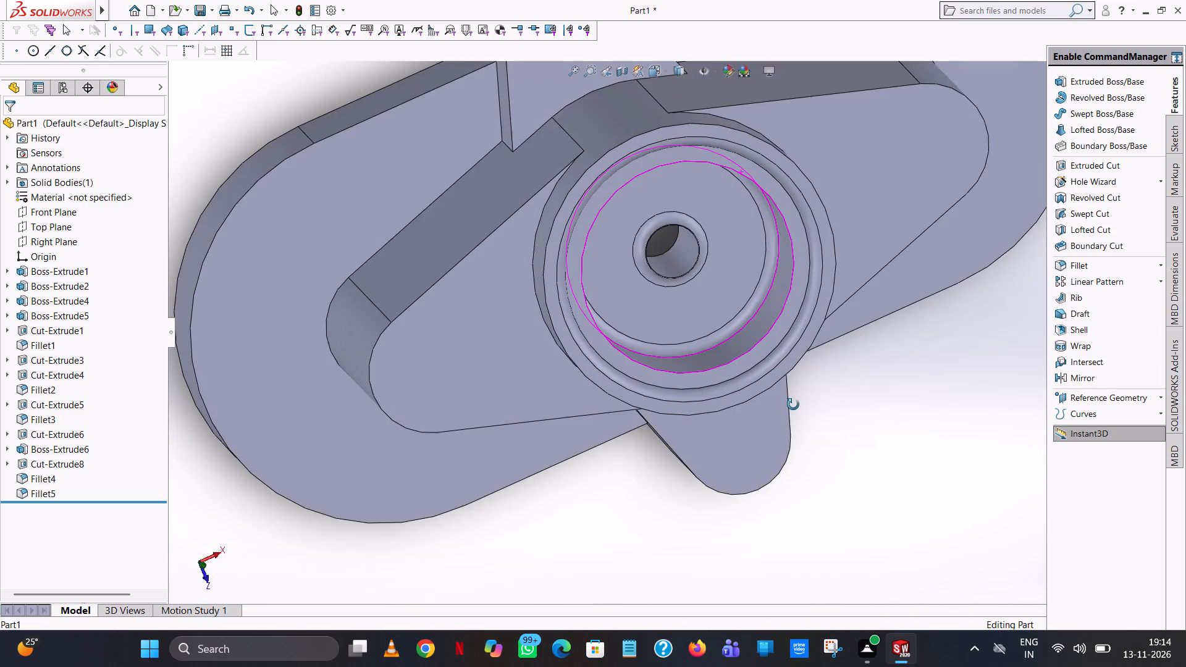
{"action": "middle_click_drag", "start_coordinate": [793, 405], "coordinate": [783, 369]}
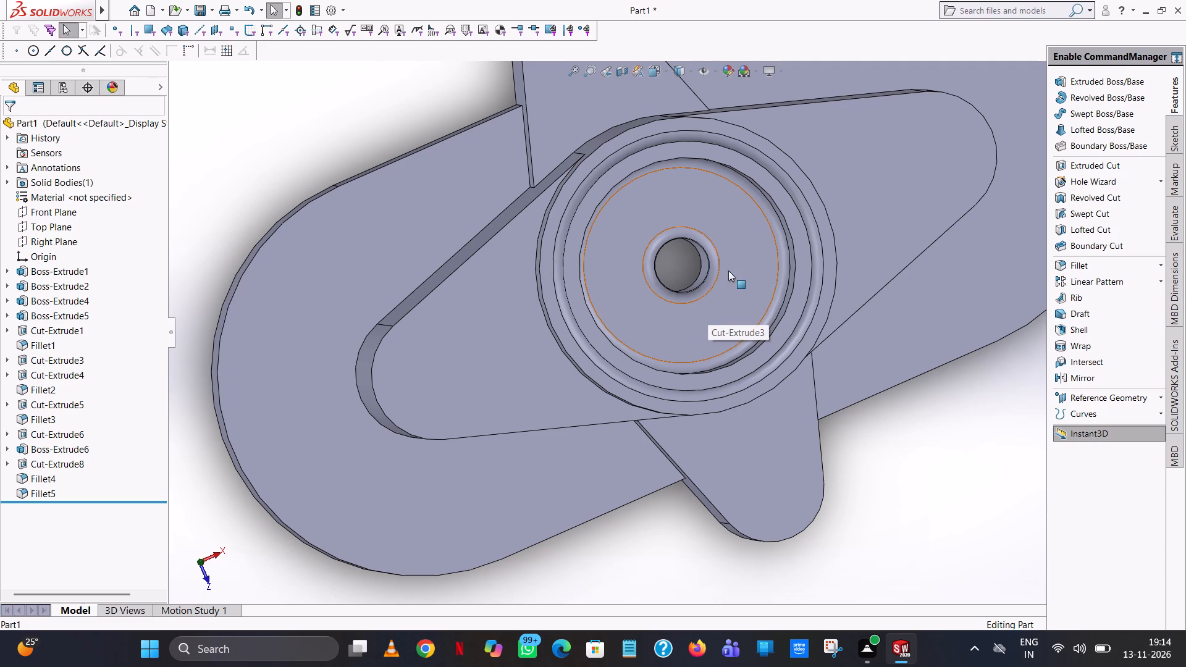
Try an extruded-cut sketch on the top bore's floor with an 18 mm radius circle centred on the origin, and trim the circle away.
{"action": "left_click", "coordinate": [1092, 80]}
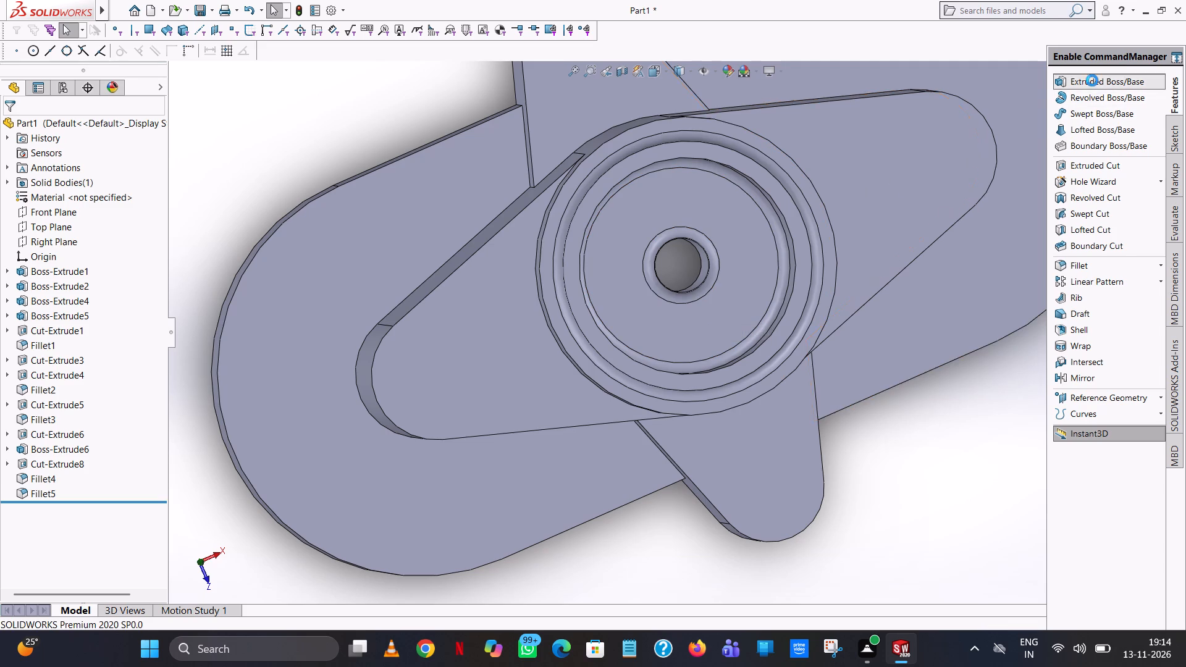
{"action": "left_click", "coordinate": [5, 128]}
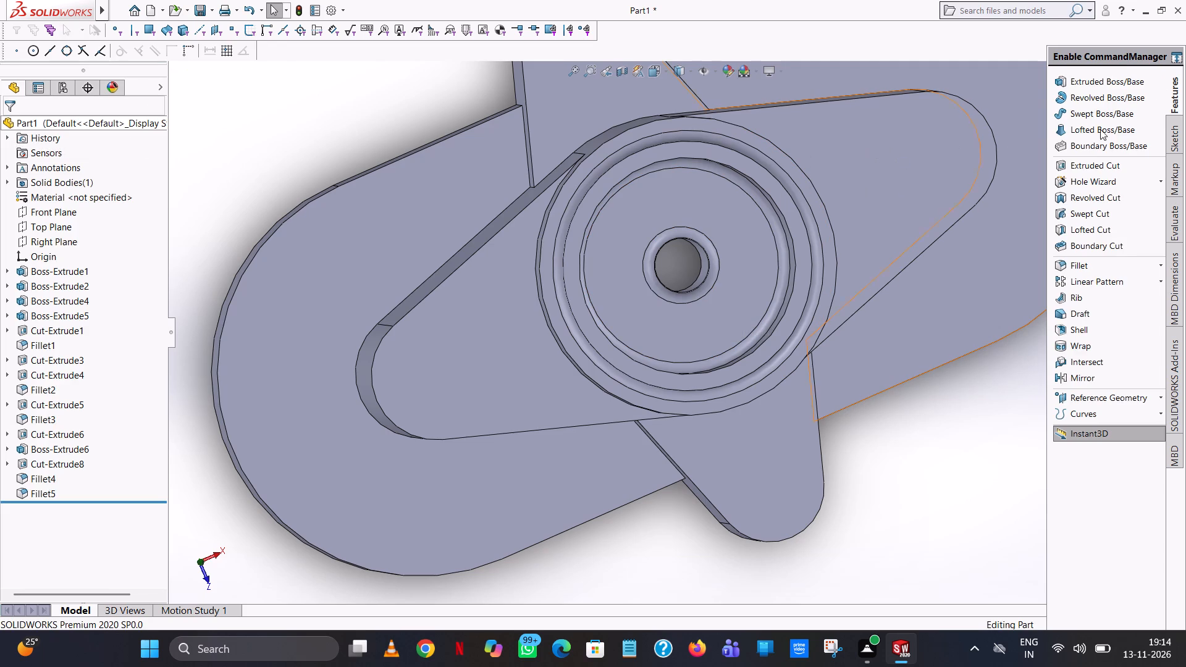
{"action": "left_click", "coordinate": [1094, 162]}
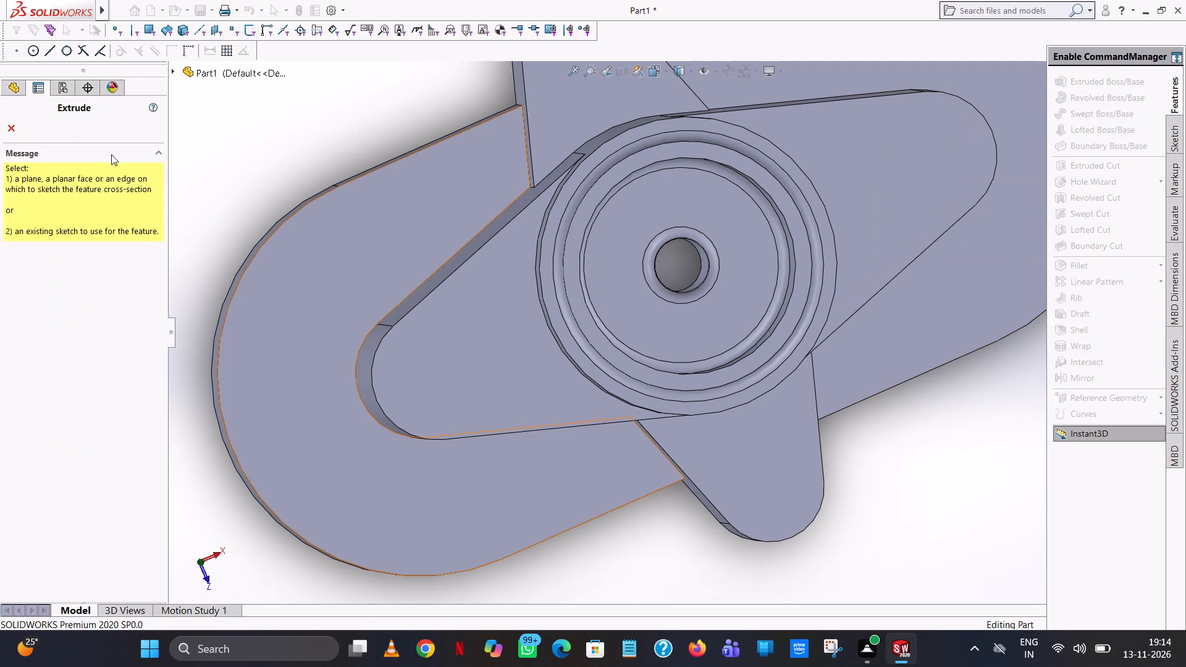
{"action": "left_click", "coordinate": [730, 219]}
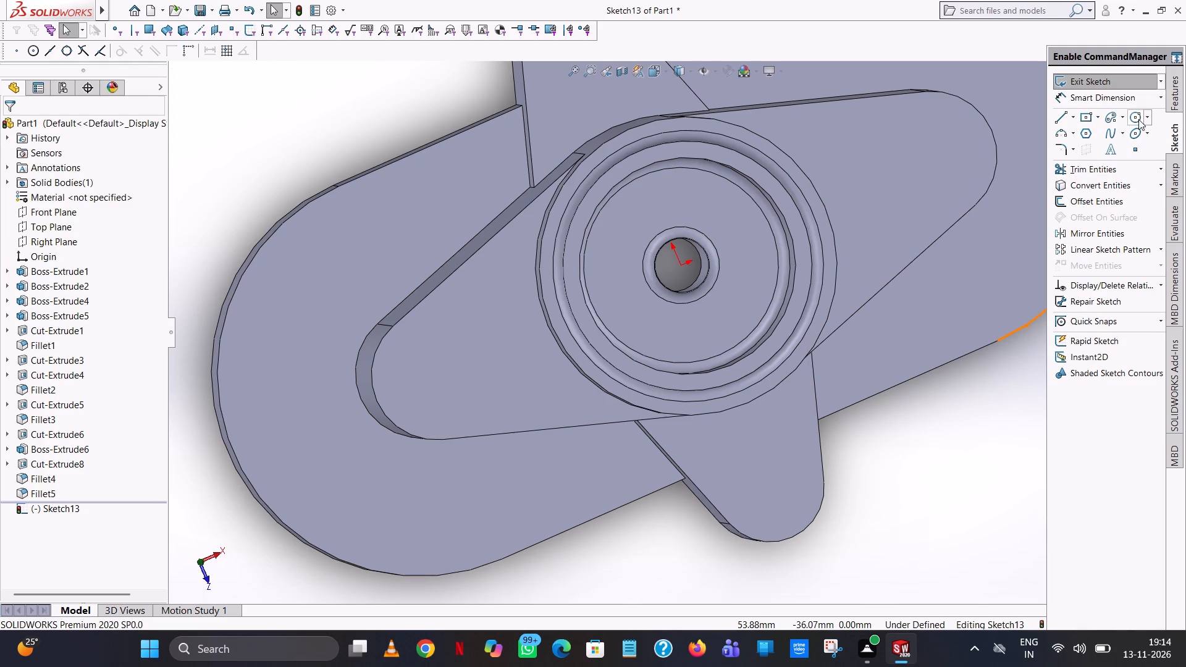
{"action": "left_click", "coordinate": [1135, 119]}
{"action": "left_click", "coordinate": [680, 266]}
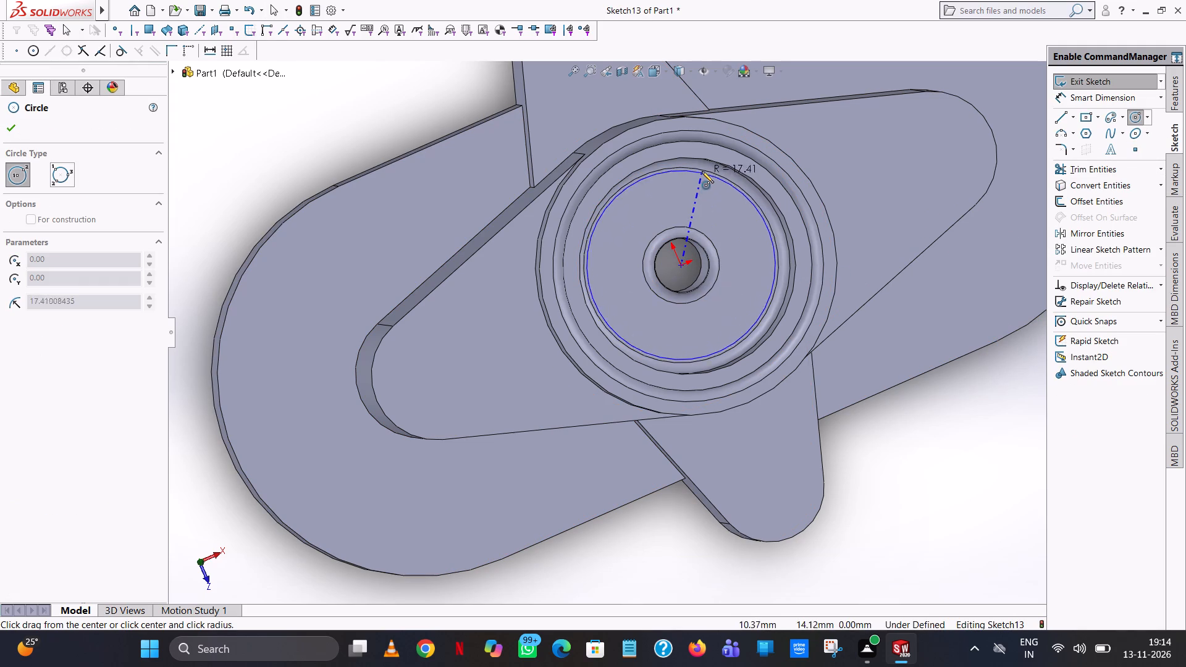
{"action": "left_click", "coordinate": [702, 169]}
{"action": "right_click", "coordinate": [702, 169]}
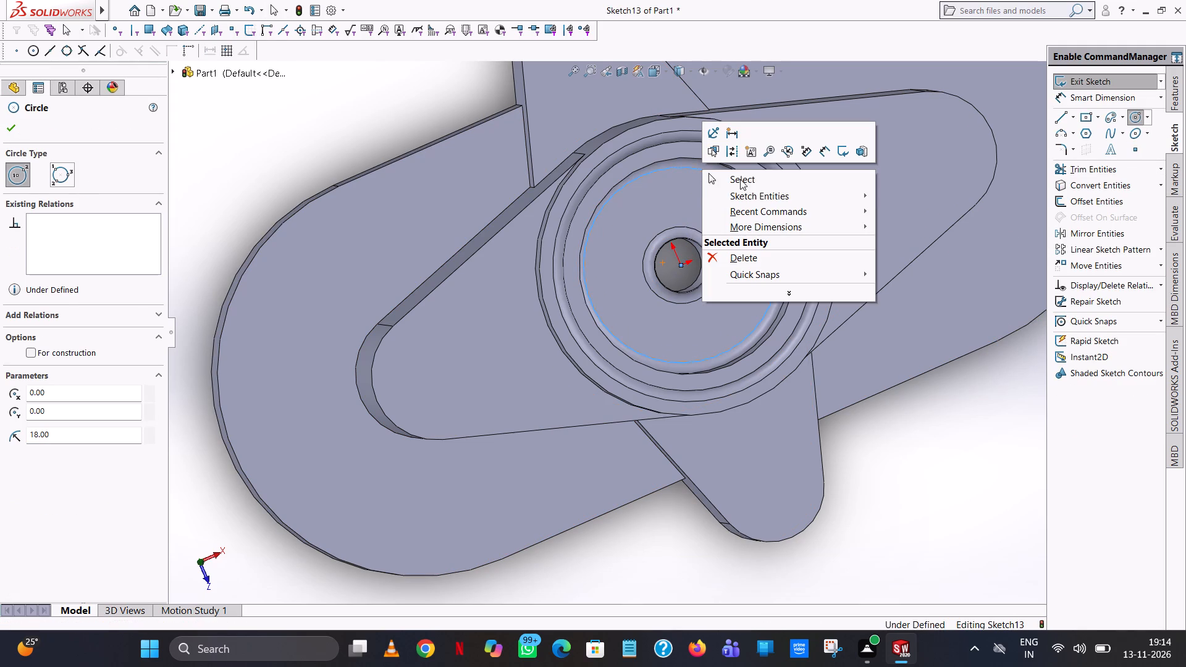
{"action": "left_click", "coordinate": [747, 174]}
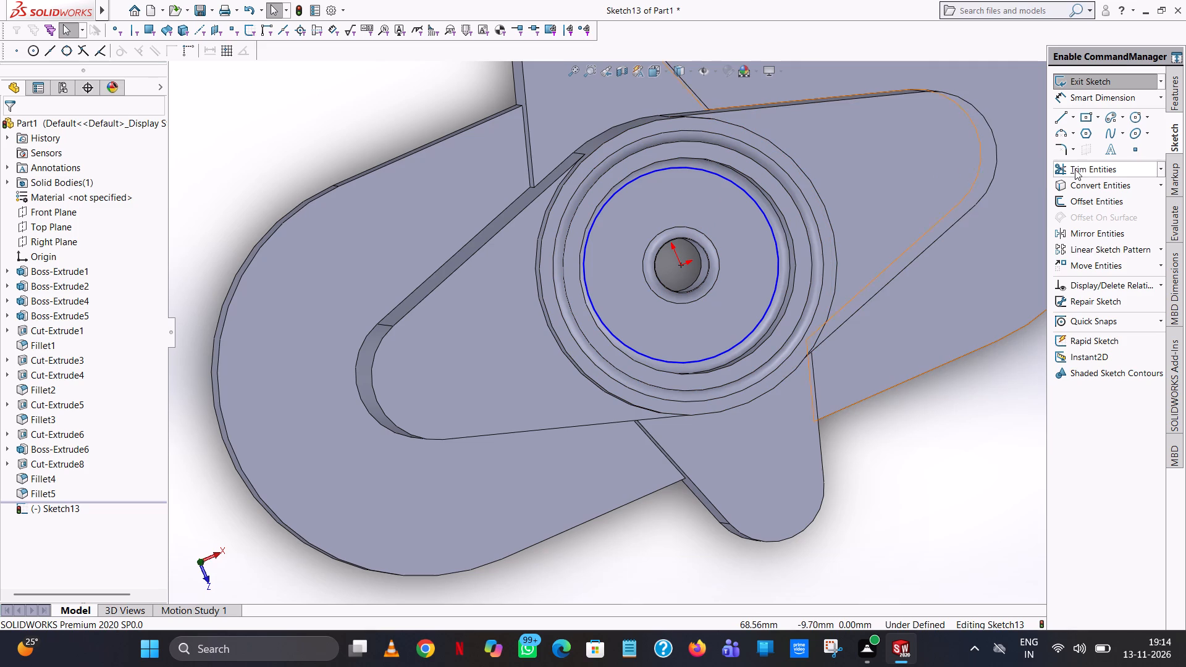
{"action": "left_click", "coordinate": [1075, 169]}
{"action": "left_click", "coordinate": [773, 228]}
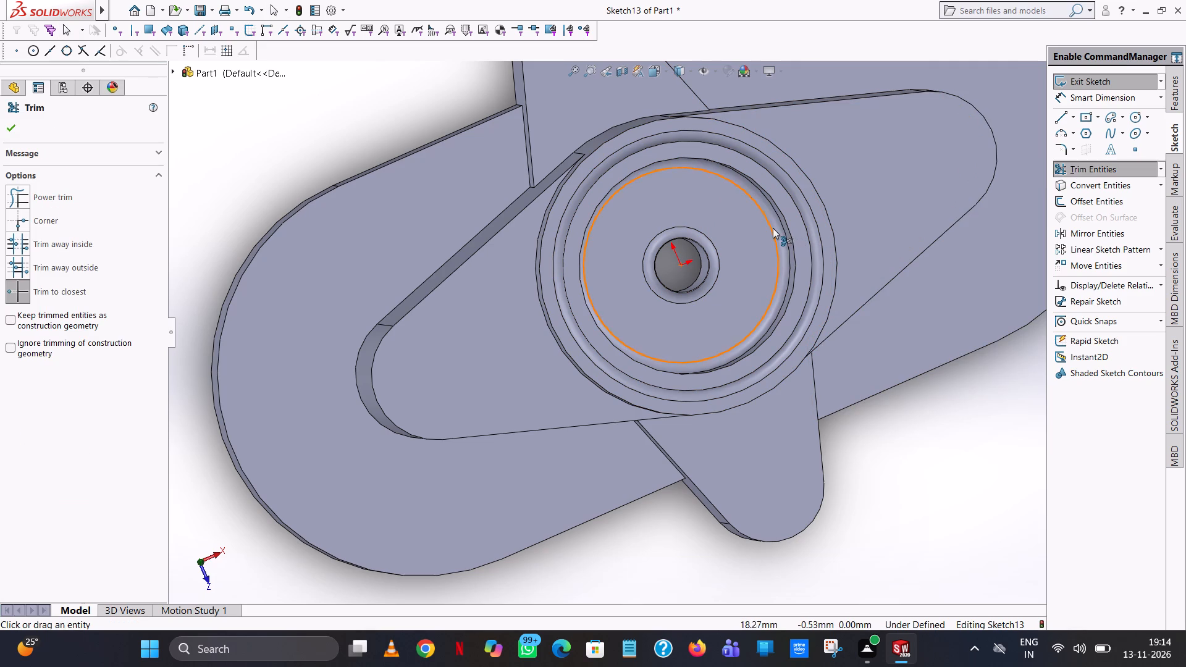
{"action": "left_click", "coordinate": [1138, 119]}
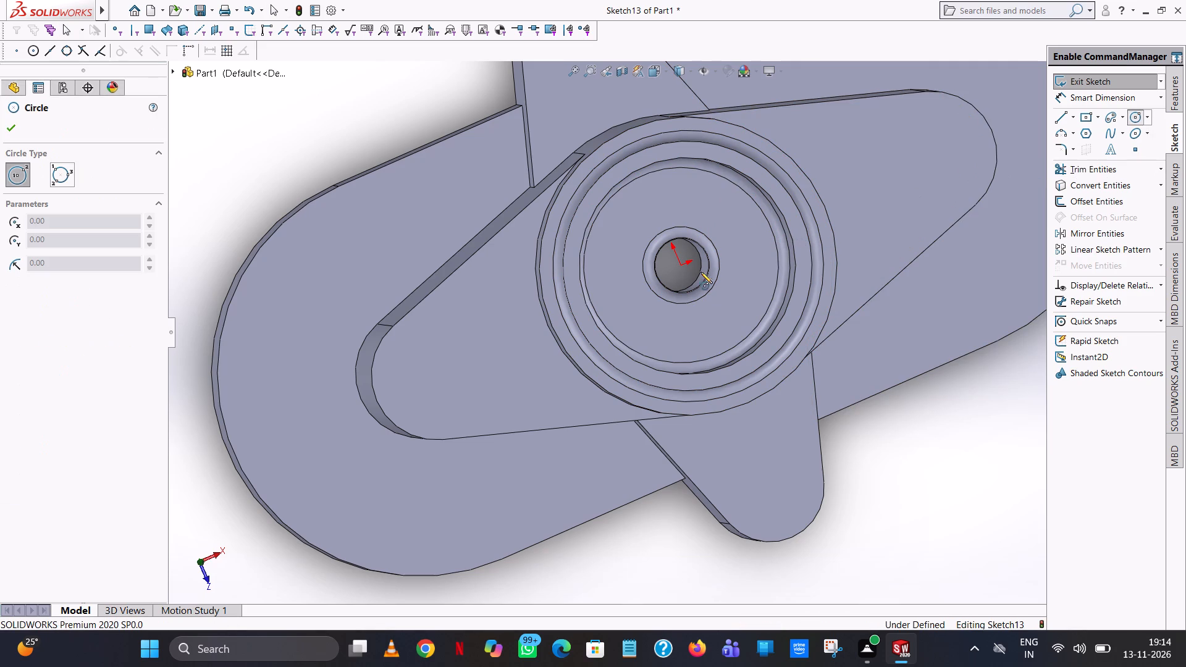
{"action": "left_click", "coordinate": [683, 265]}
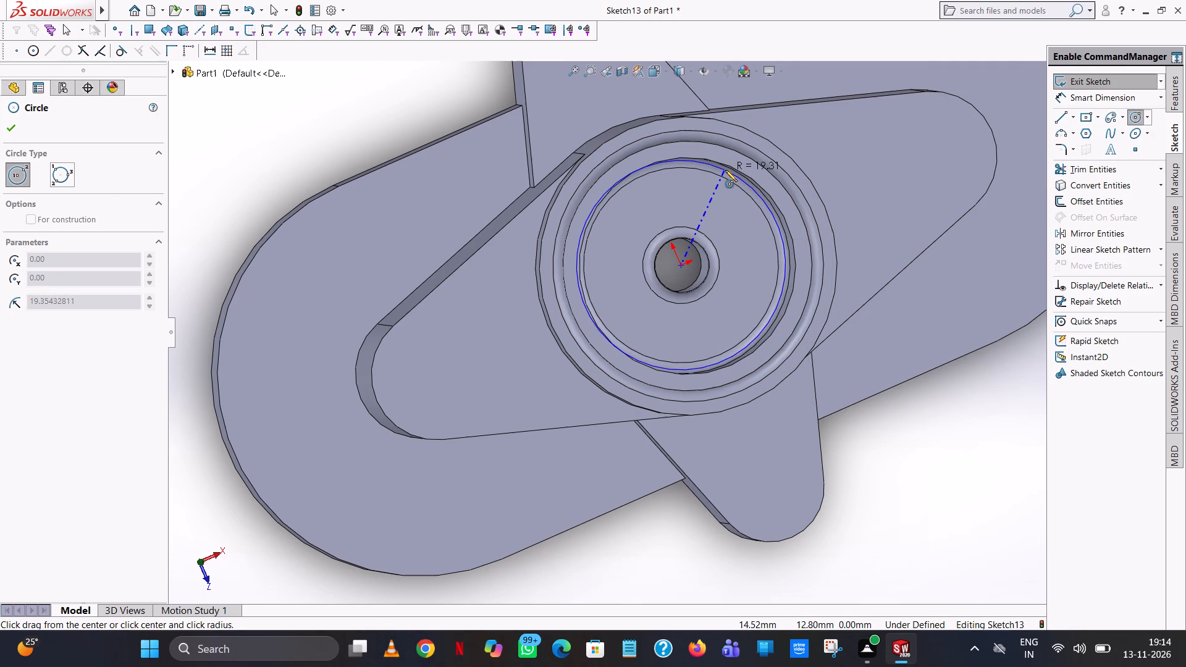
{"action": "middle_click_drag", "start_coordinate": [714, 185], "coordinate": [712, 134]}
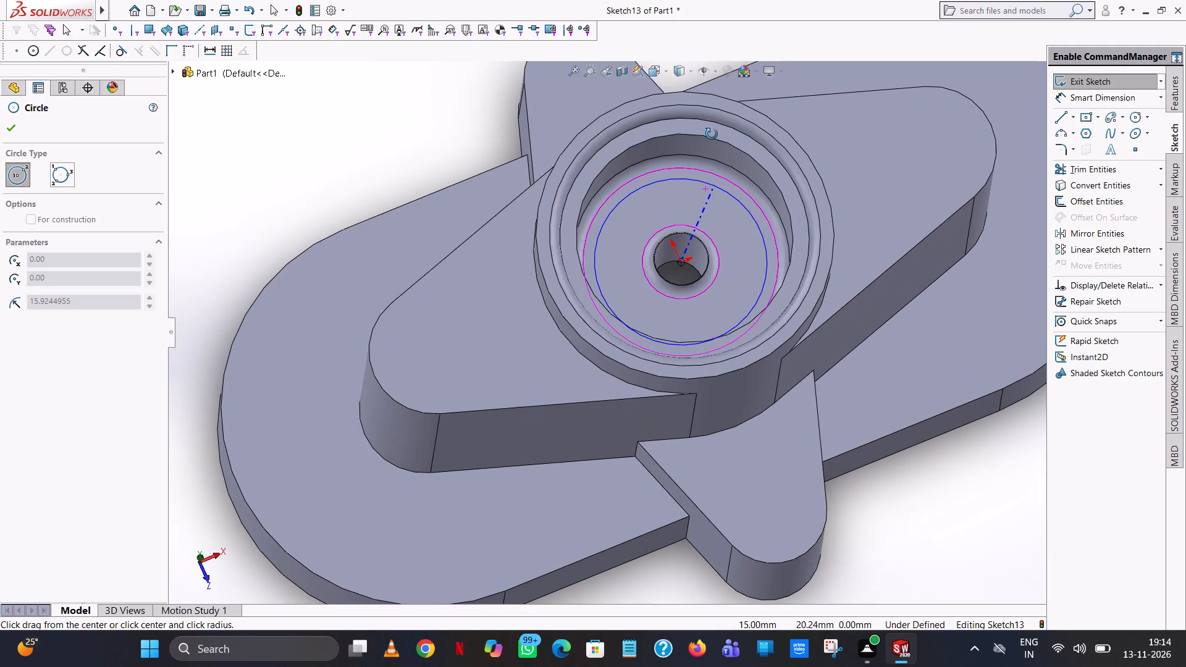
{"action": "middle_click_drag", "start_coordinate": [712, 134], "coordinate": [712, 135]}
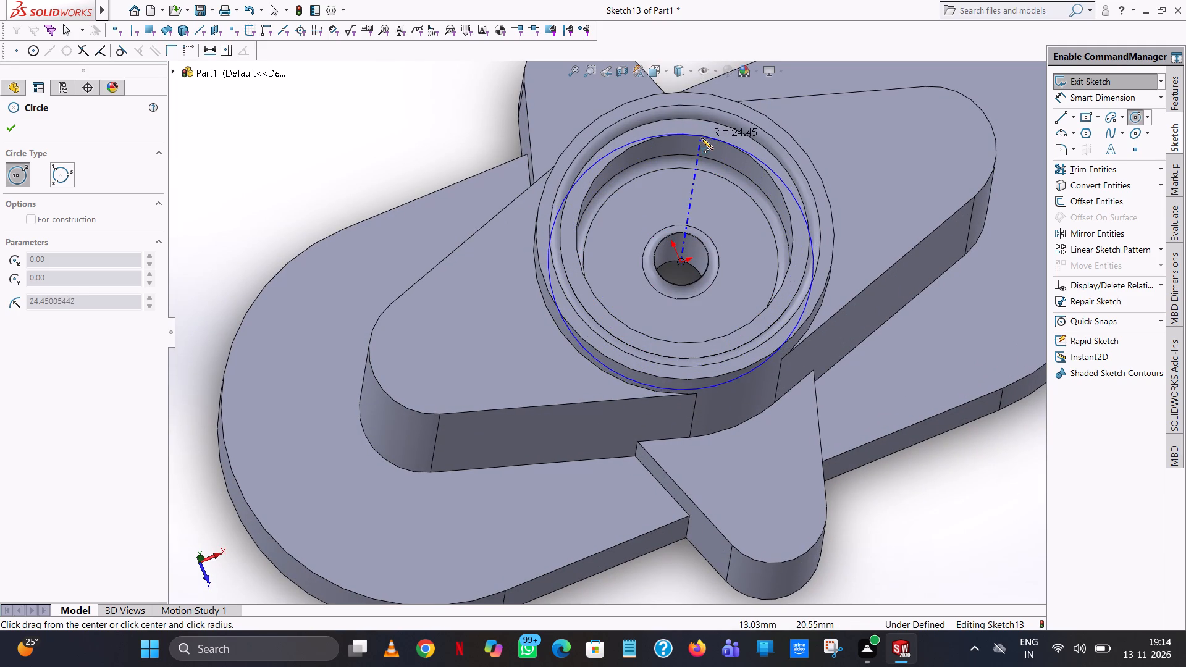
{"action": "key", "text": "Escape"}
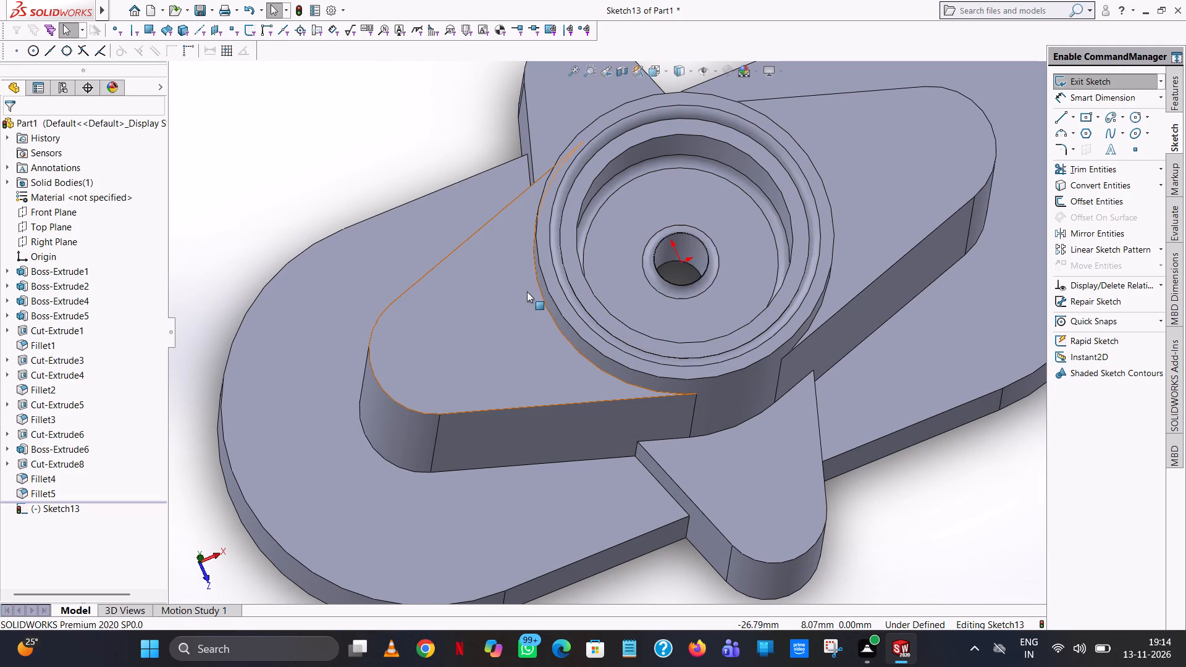
Exit the empty sketch and delete the fillet between the top bore's wall and its floor.
{"action": "left_click", "coordinate": [42, 493]}
{"action": "right_click", "coordinate": [42, 493]}
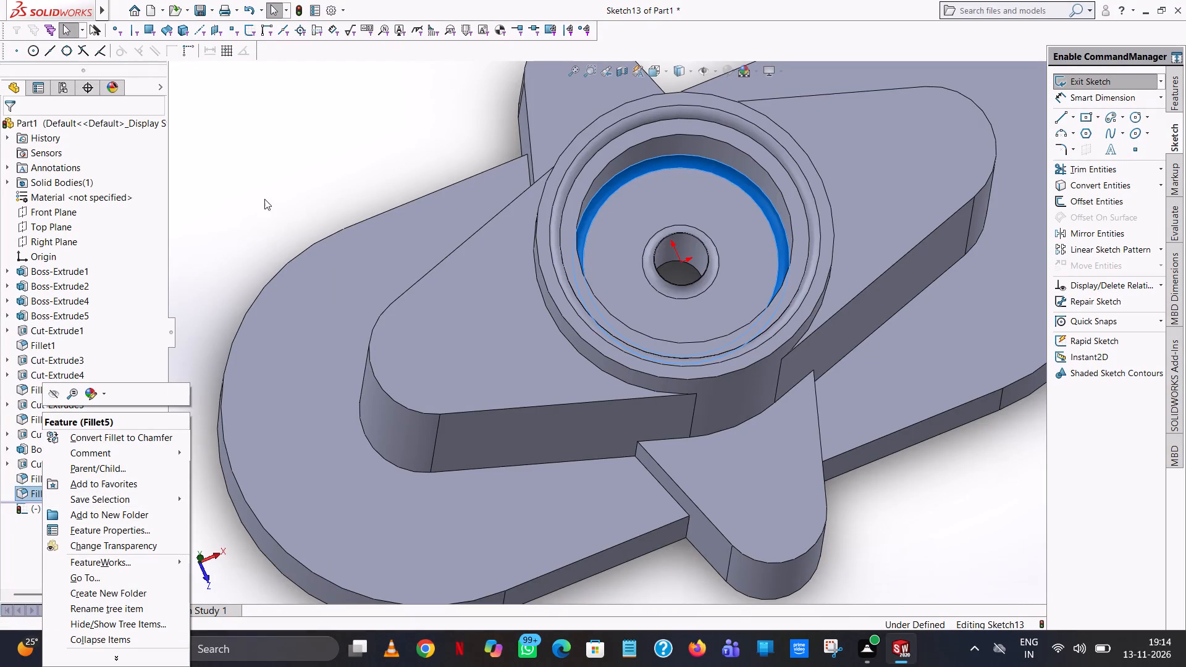
{"action": "left_click", "coordinate": [264, 199]}
{"action": "right_click", "coordinate": [42, 489]}
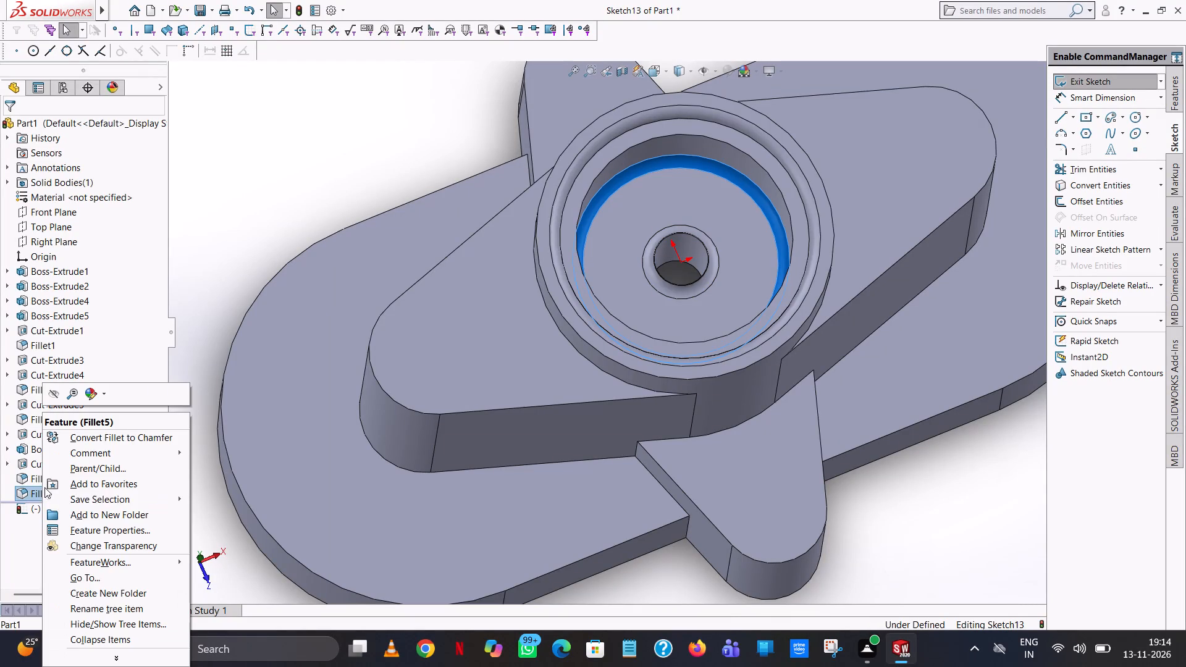
{"action": "left_click", "coordinate": [293, 204]}
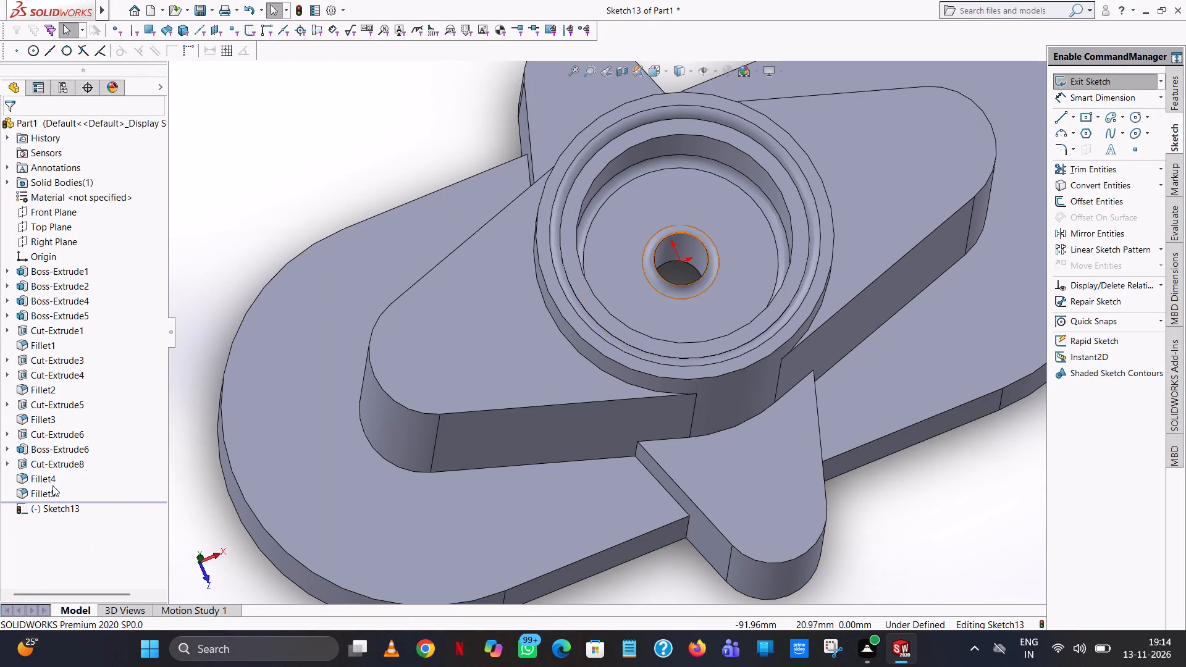
{"action": "left_click", "coordinate": [30, 494]}
{"action": "right_click", "coordinate": [30, 494]}
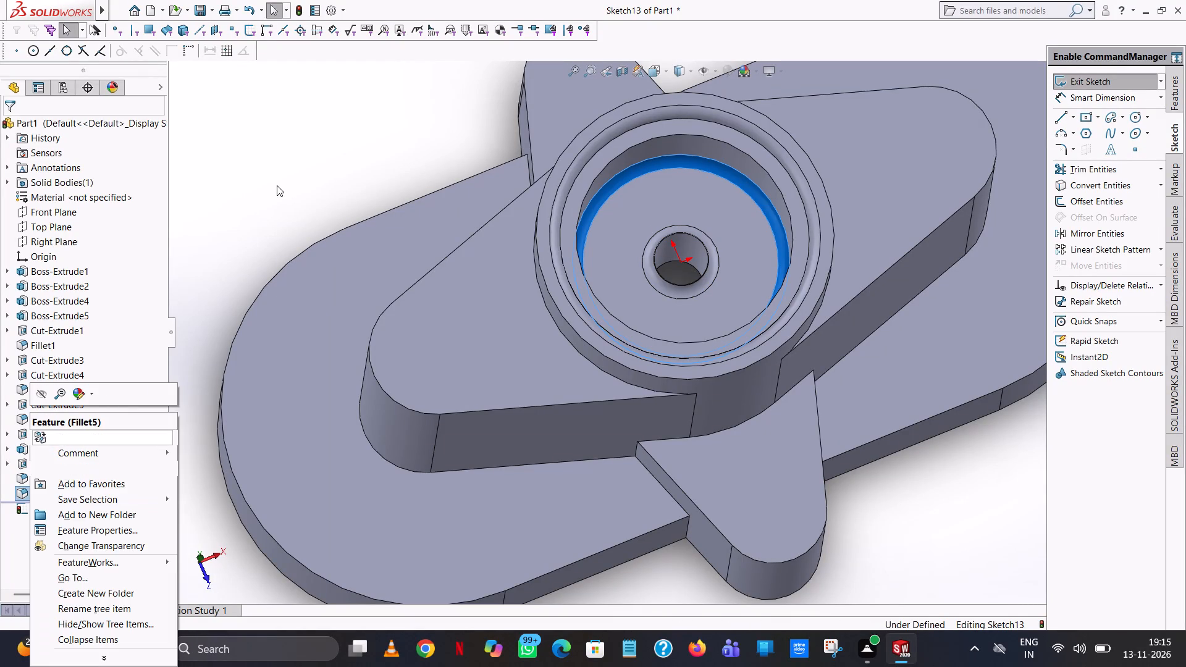
{"action": "left_click", "coordinate": [277, 185]}
{"action": "left_click", "coordinate": [1085, 78]}
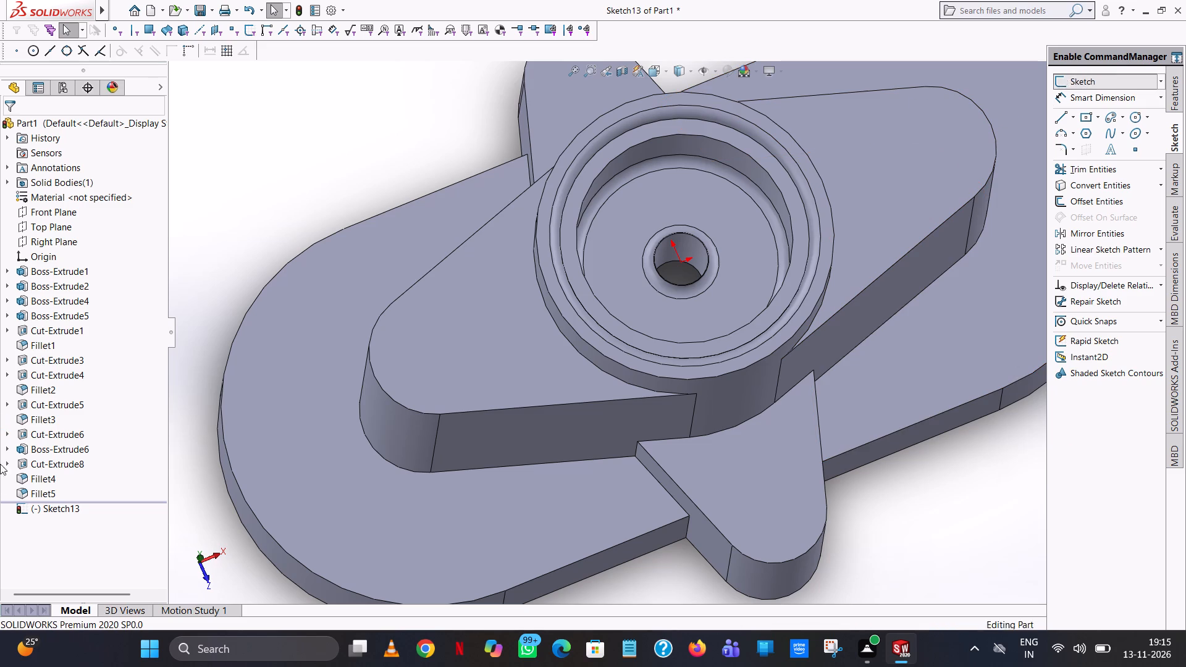
{"action": "left_click", "coordinate": [44, 492]}
{"action": "right_click", "coordinate": [44, 492]}
{"action": "left_click", "coordinate": [85, 471]}
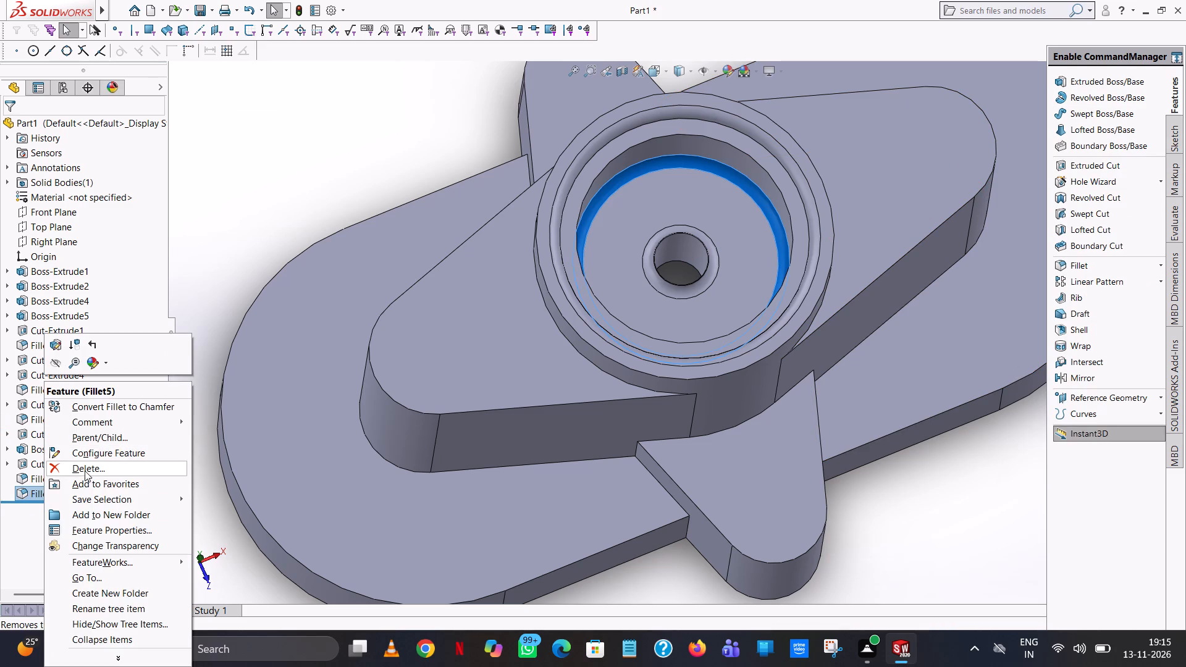
{"action": "left_click", "coordinate": [692, 236]}
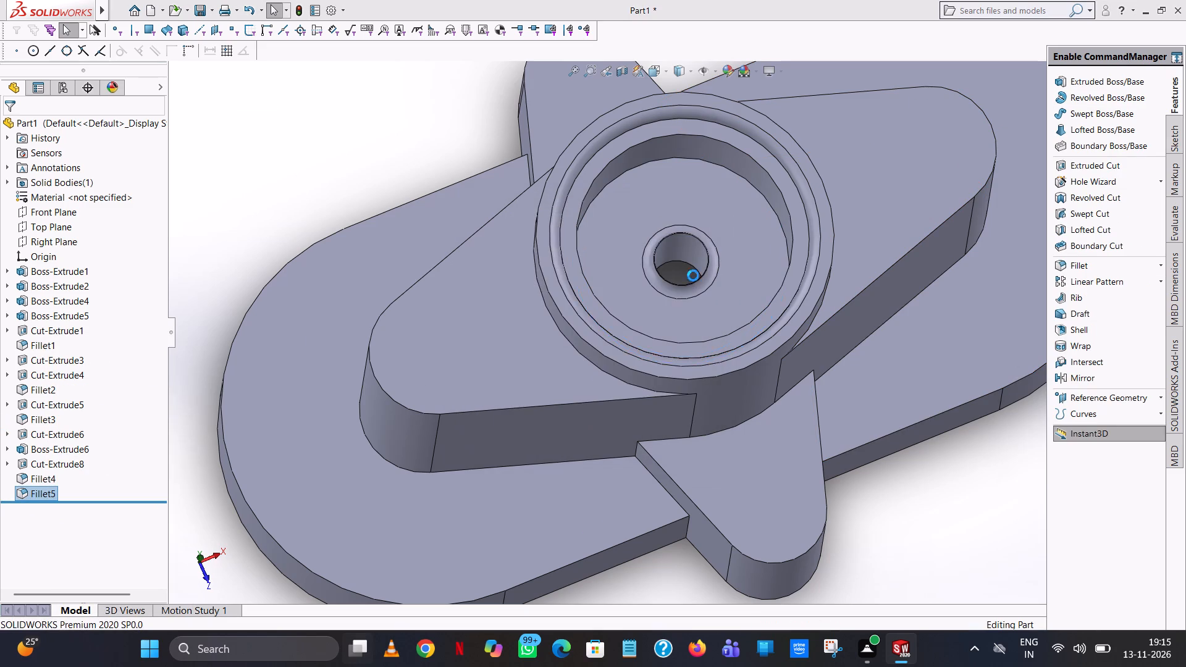
Start an extruded-cut sketch on the top bore's floor and draw a 20 mm radius circle centred on the origin.
{"action": "left_click", "coordinate": [1104, 164]}
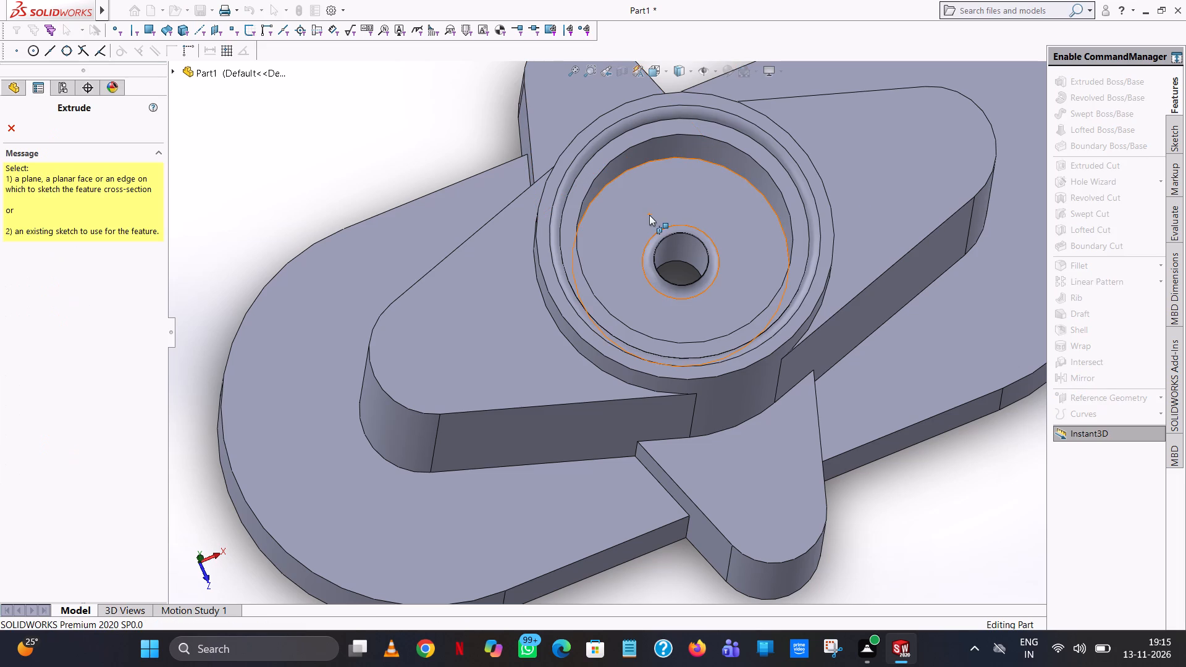
{"action": "left_click", "coordinate": [649, 215]}
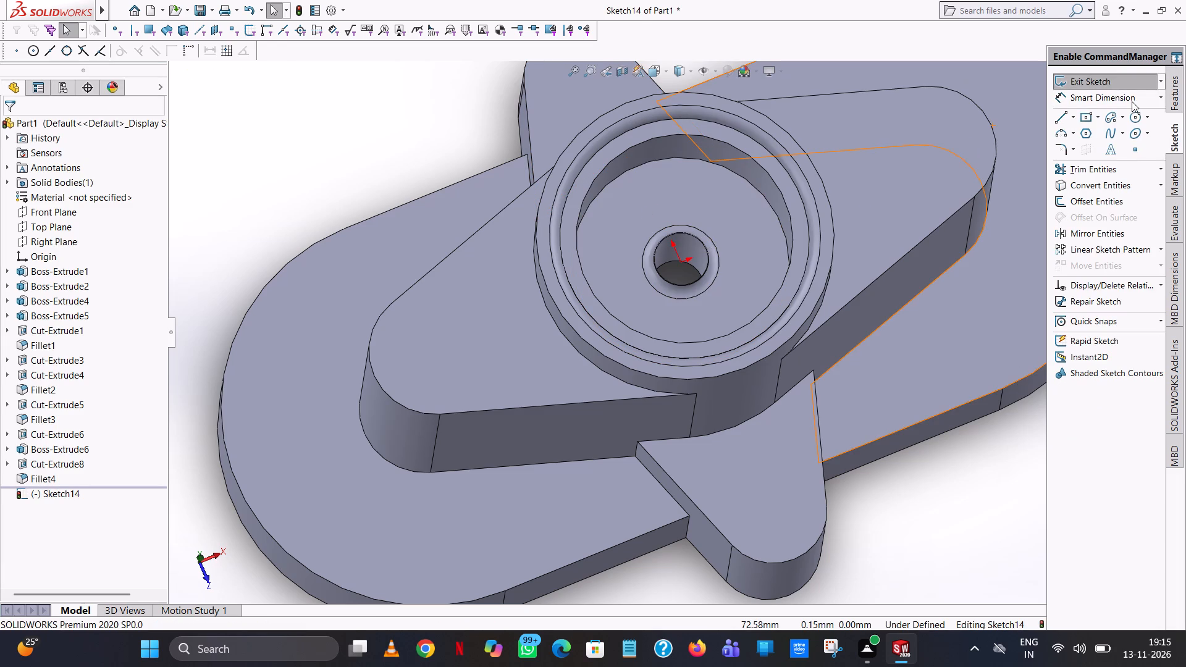
{"action": "left_click", "coordinate": [1135, 119]}
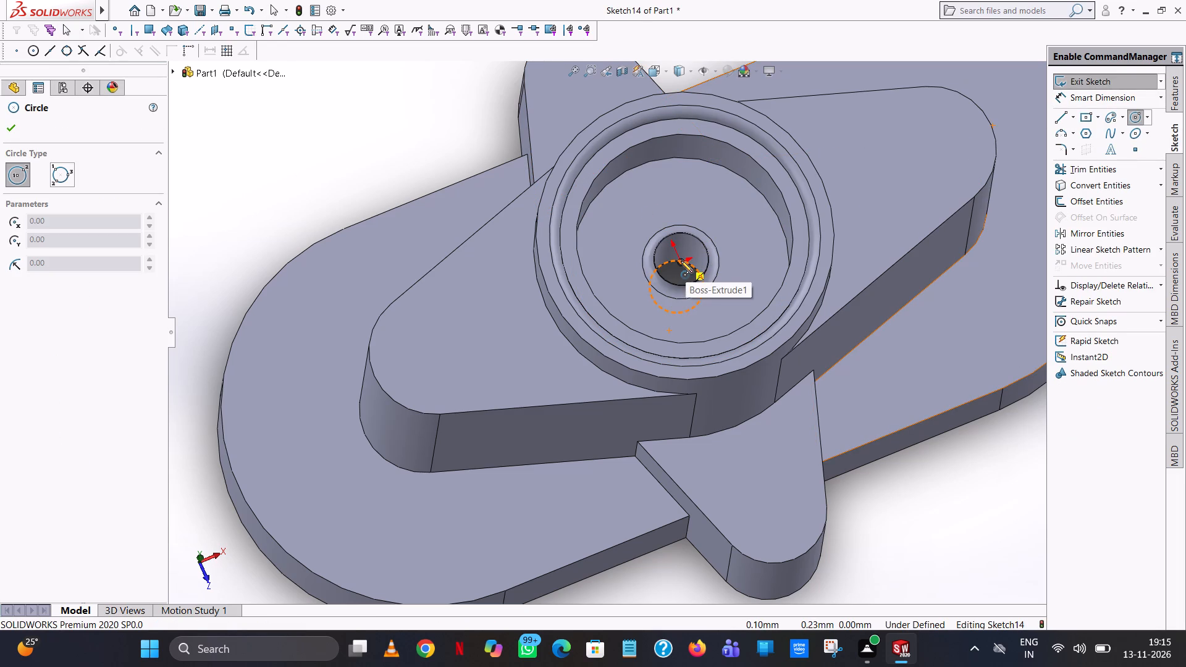
{"action": "left_click", "coordinate": [681, 261]}
{"action": "left_click", "coordinate": [733, 174]}
{"action": "right_click", "coordinate": [733, 174]}
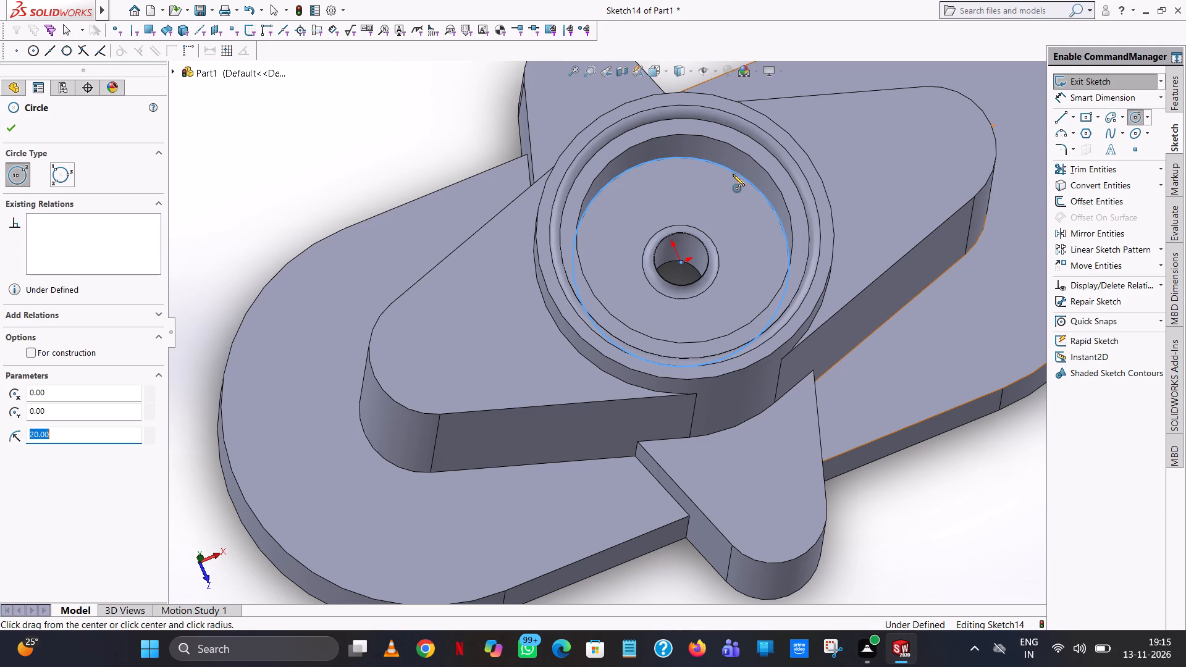
{"action": "left_click", "coordinate": [759, 182]}
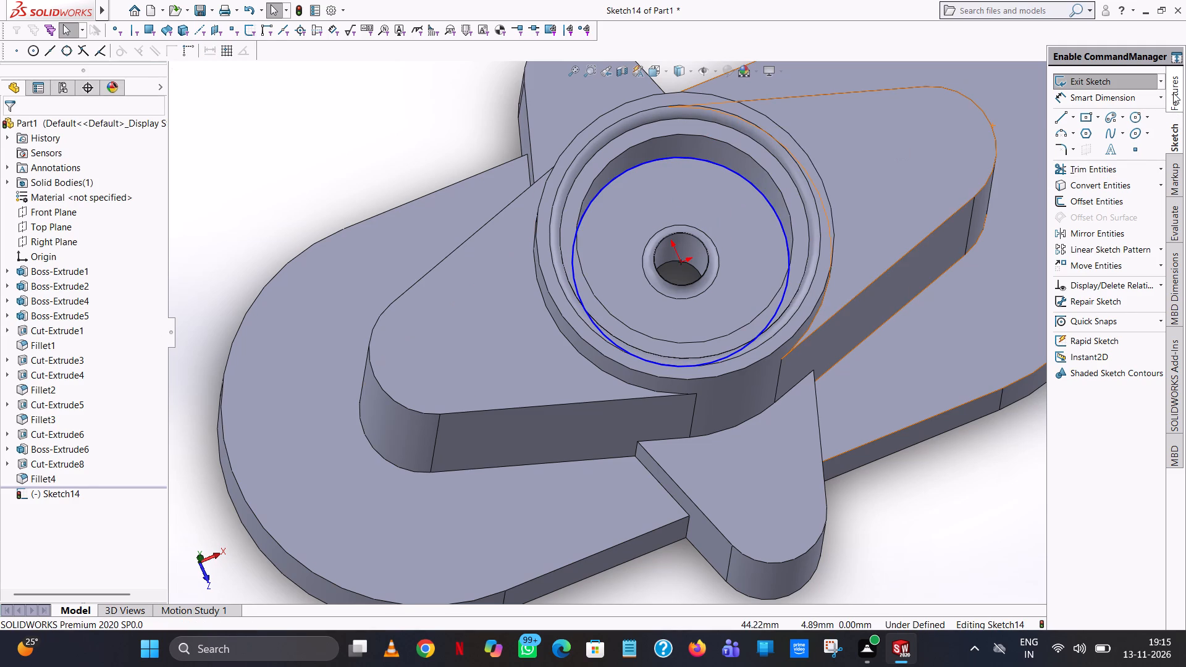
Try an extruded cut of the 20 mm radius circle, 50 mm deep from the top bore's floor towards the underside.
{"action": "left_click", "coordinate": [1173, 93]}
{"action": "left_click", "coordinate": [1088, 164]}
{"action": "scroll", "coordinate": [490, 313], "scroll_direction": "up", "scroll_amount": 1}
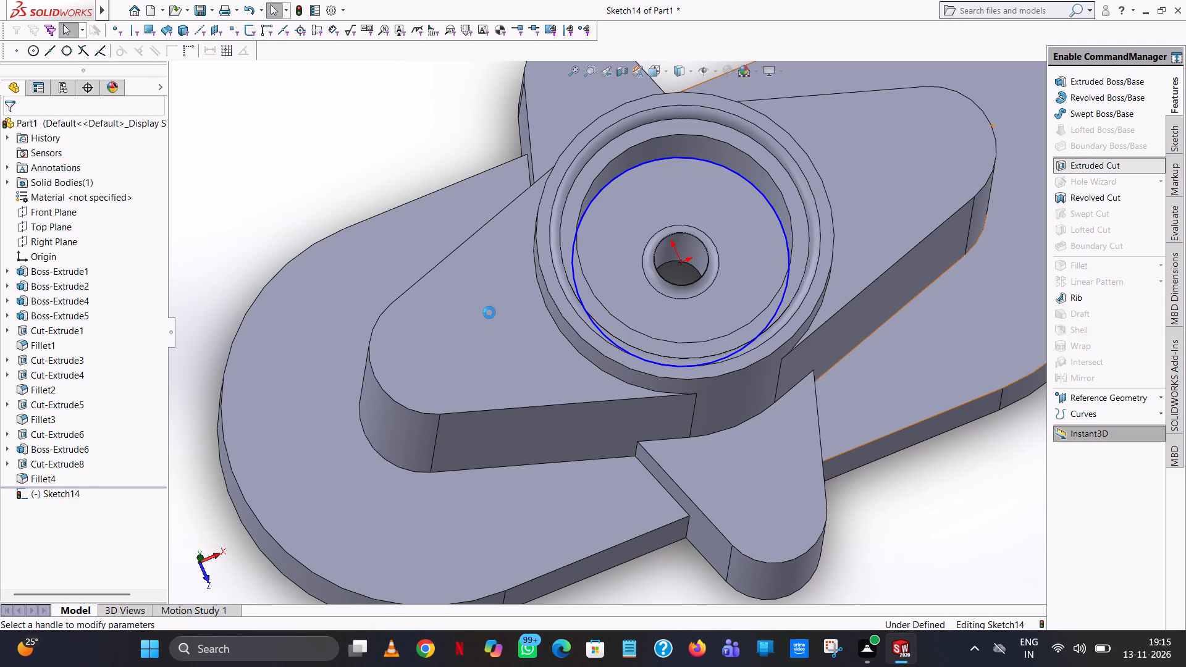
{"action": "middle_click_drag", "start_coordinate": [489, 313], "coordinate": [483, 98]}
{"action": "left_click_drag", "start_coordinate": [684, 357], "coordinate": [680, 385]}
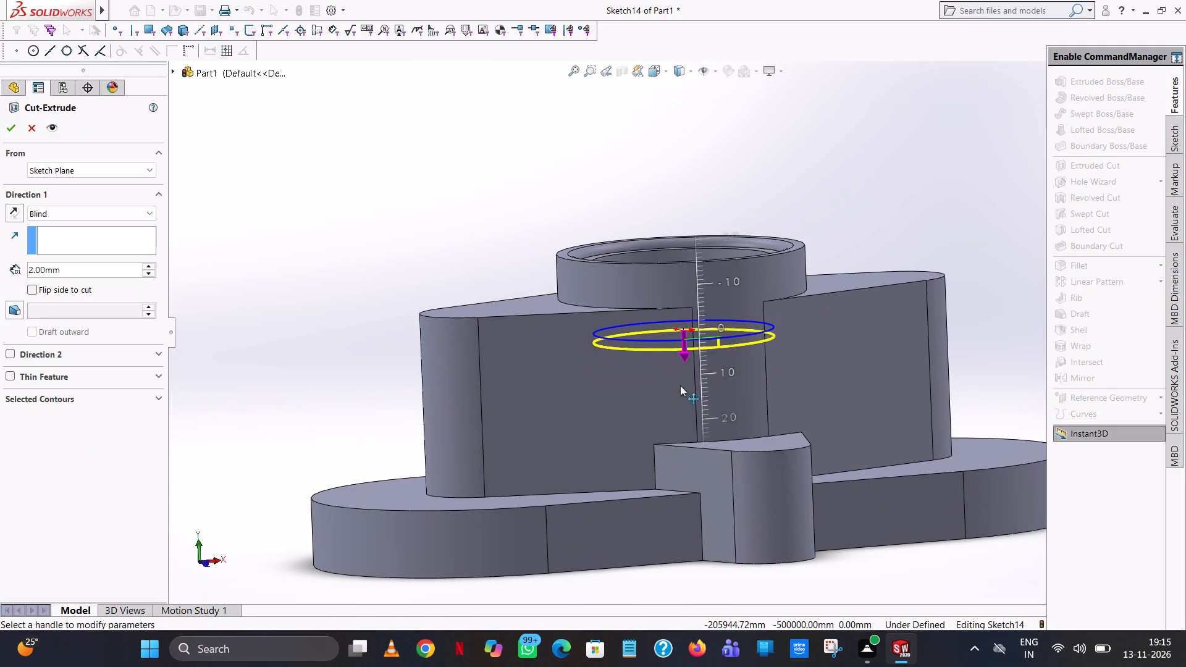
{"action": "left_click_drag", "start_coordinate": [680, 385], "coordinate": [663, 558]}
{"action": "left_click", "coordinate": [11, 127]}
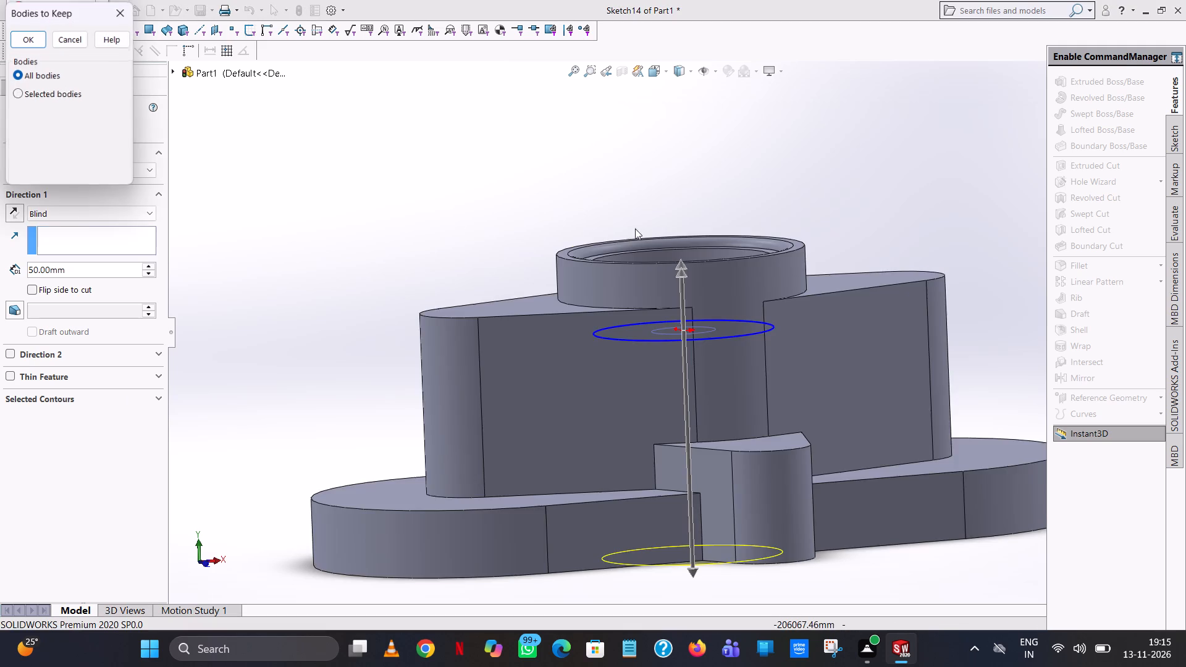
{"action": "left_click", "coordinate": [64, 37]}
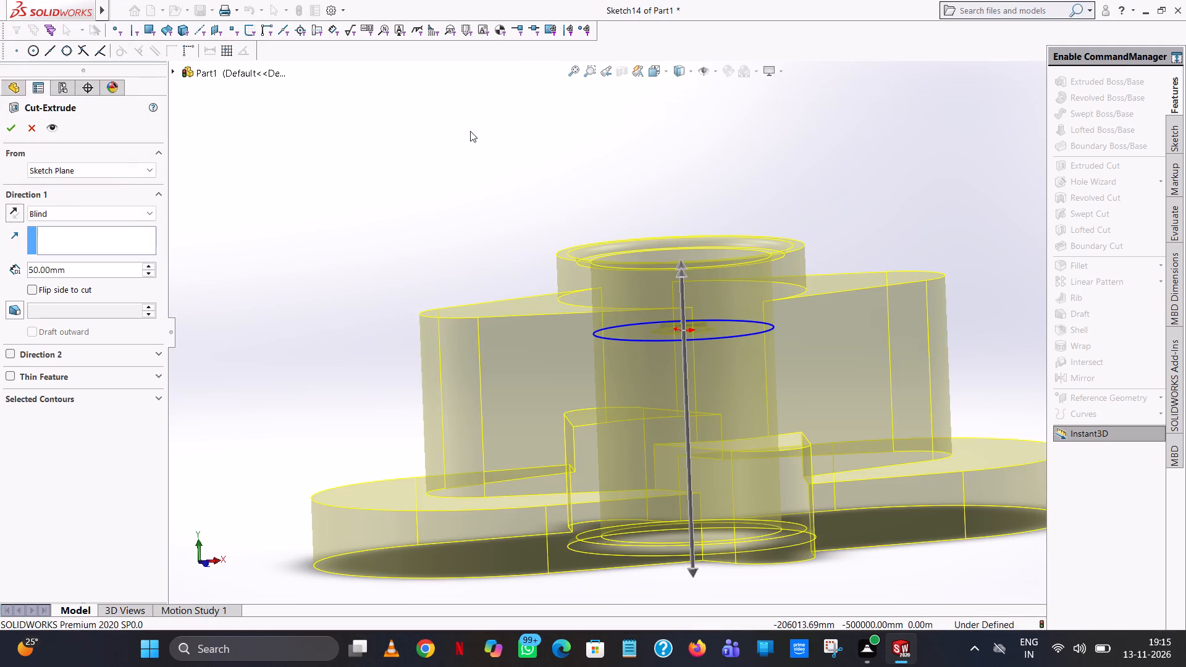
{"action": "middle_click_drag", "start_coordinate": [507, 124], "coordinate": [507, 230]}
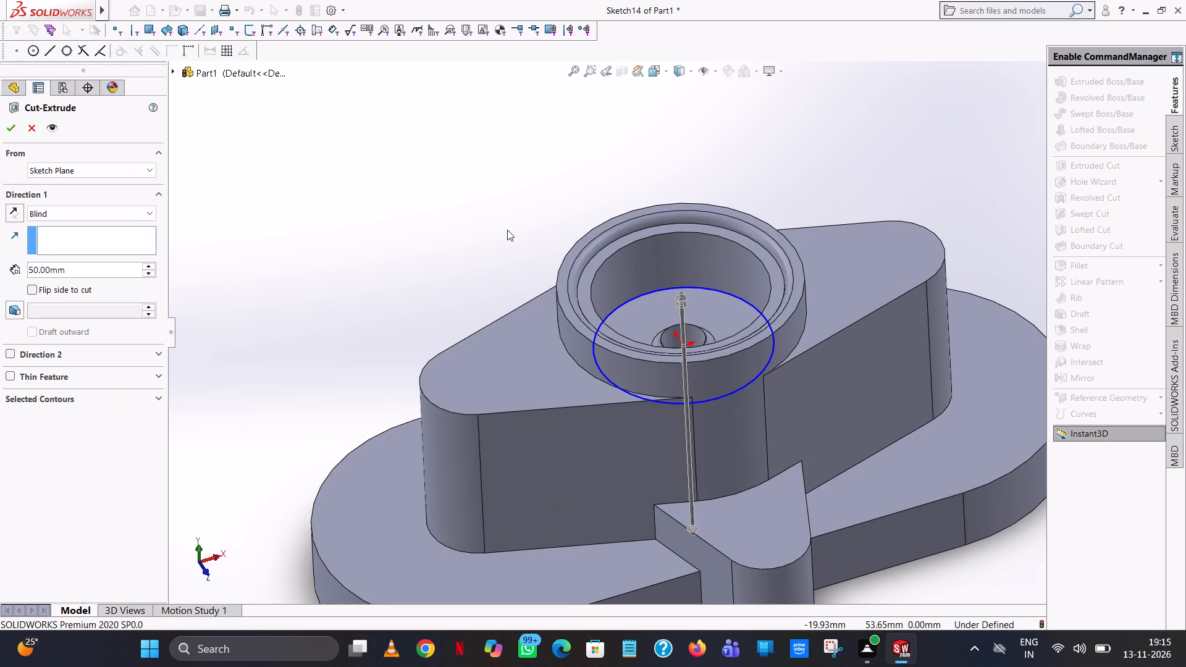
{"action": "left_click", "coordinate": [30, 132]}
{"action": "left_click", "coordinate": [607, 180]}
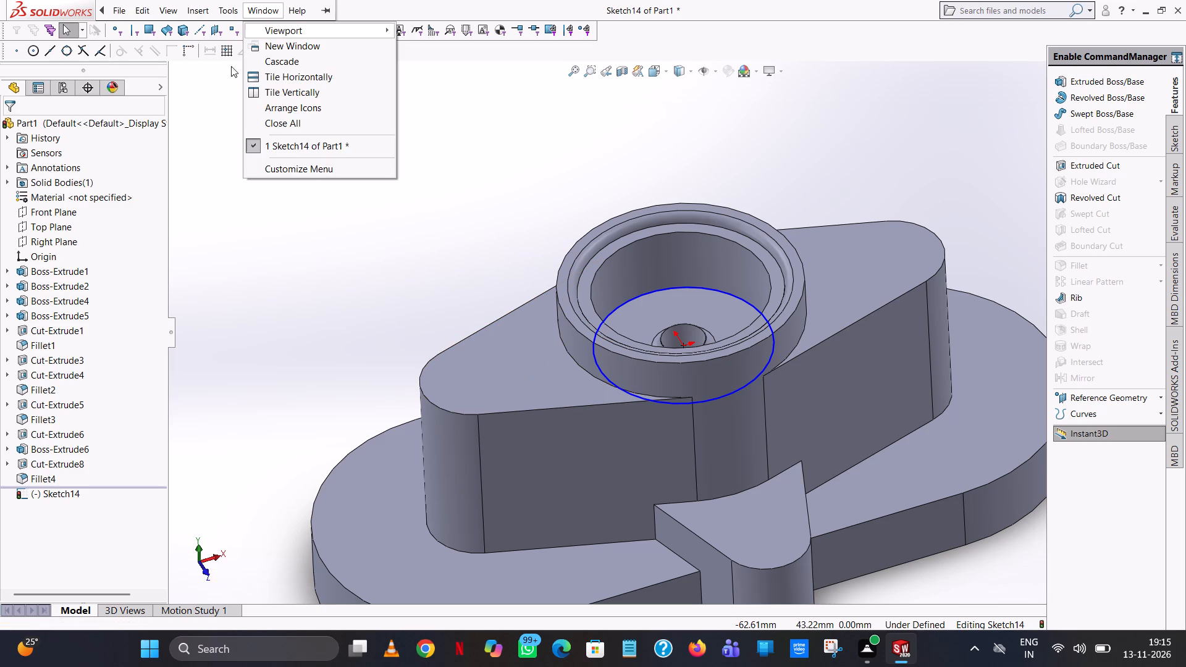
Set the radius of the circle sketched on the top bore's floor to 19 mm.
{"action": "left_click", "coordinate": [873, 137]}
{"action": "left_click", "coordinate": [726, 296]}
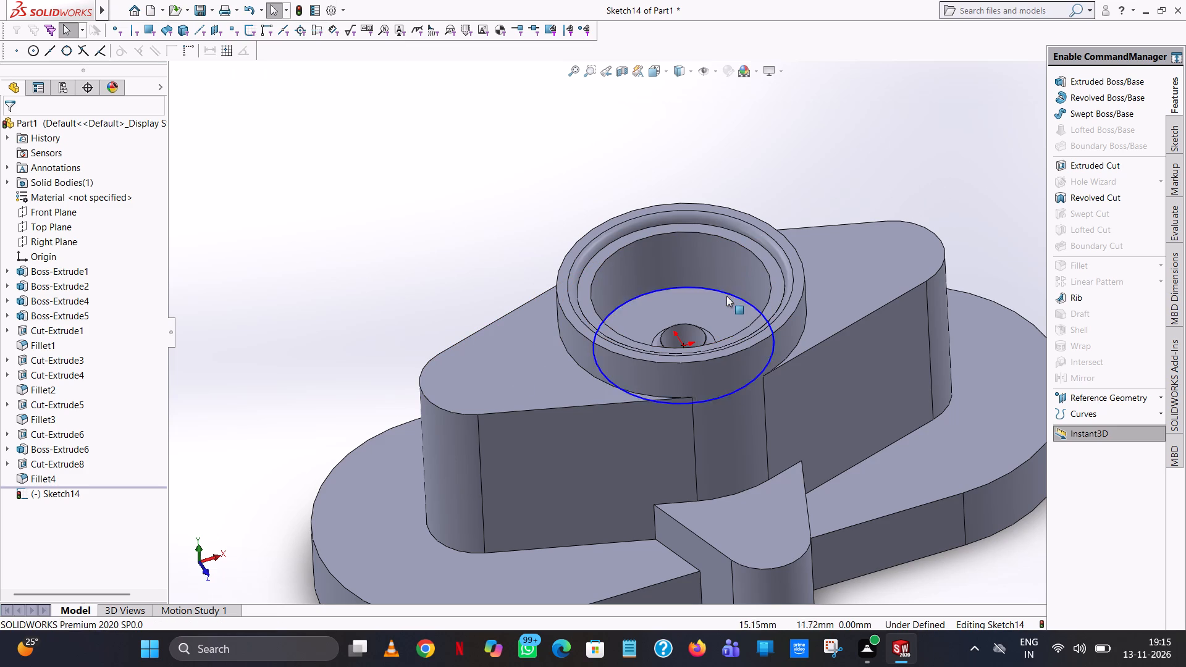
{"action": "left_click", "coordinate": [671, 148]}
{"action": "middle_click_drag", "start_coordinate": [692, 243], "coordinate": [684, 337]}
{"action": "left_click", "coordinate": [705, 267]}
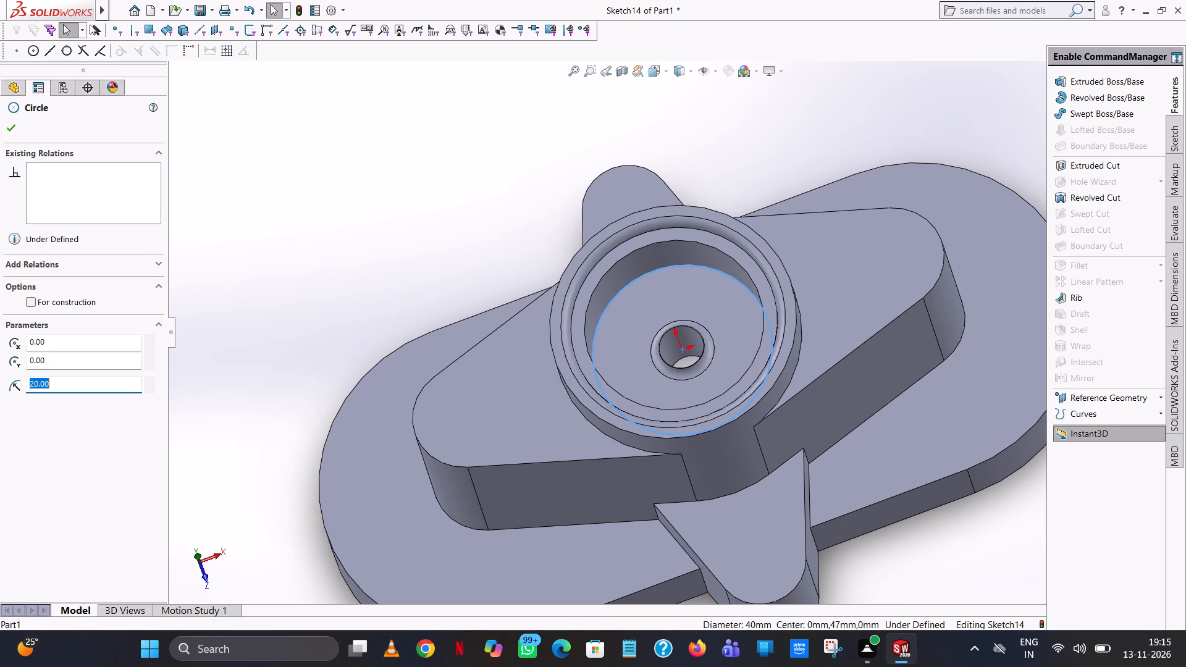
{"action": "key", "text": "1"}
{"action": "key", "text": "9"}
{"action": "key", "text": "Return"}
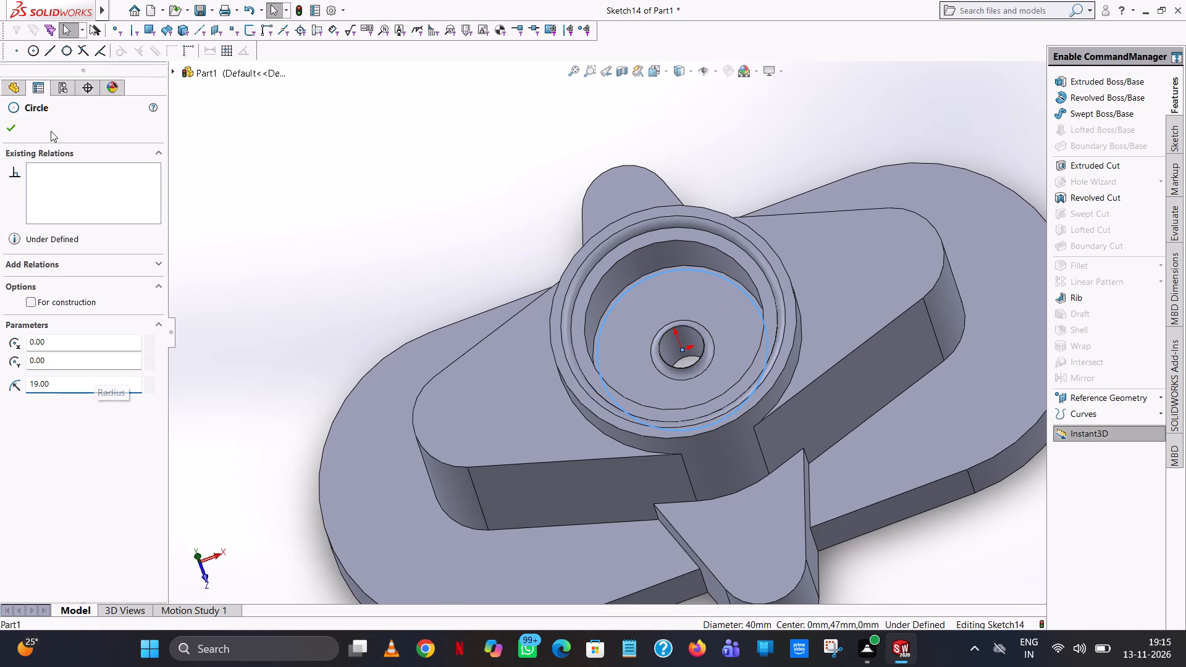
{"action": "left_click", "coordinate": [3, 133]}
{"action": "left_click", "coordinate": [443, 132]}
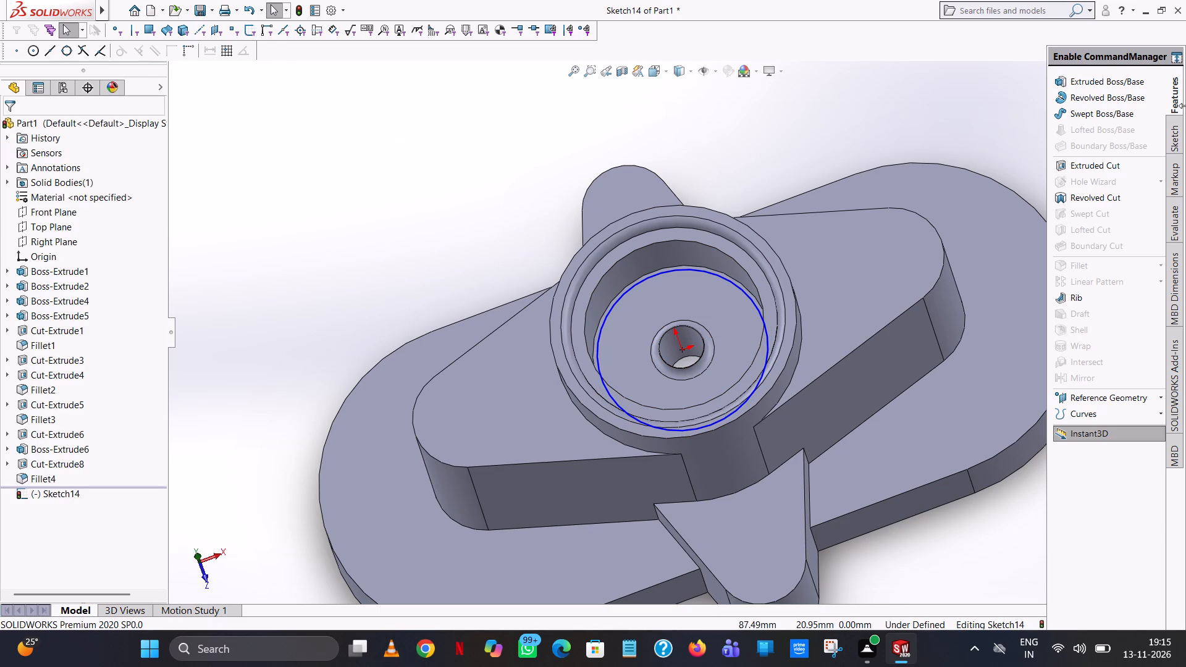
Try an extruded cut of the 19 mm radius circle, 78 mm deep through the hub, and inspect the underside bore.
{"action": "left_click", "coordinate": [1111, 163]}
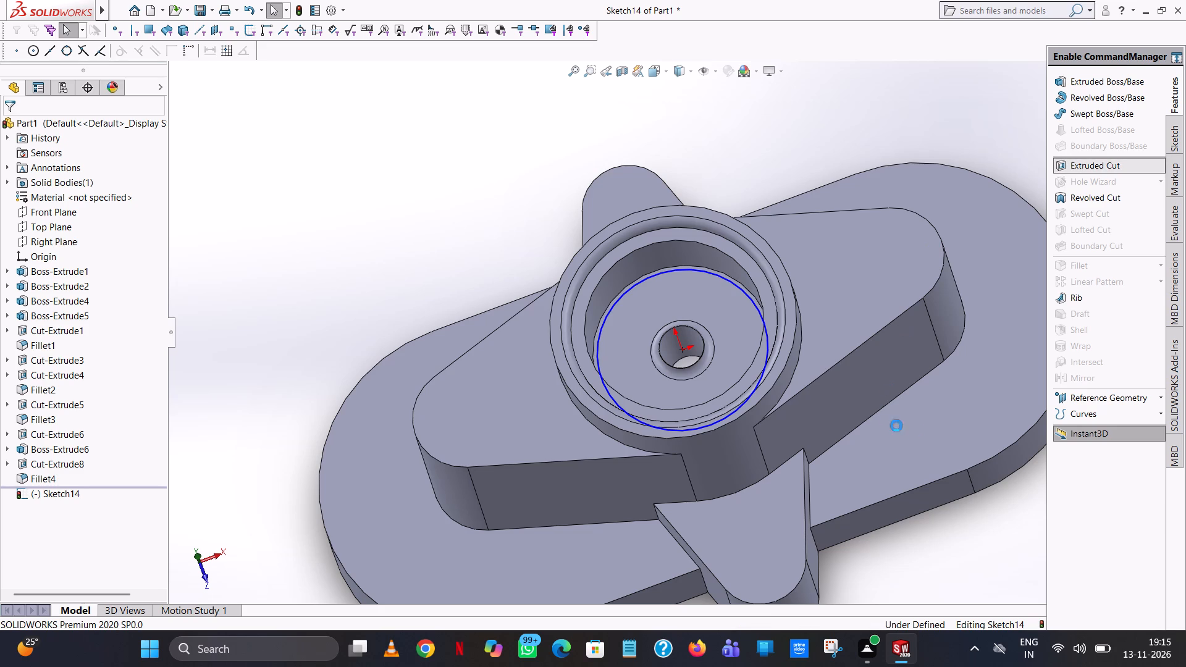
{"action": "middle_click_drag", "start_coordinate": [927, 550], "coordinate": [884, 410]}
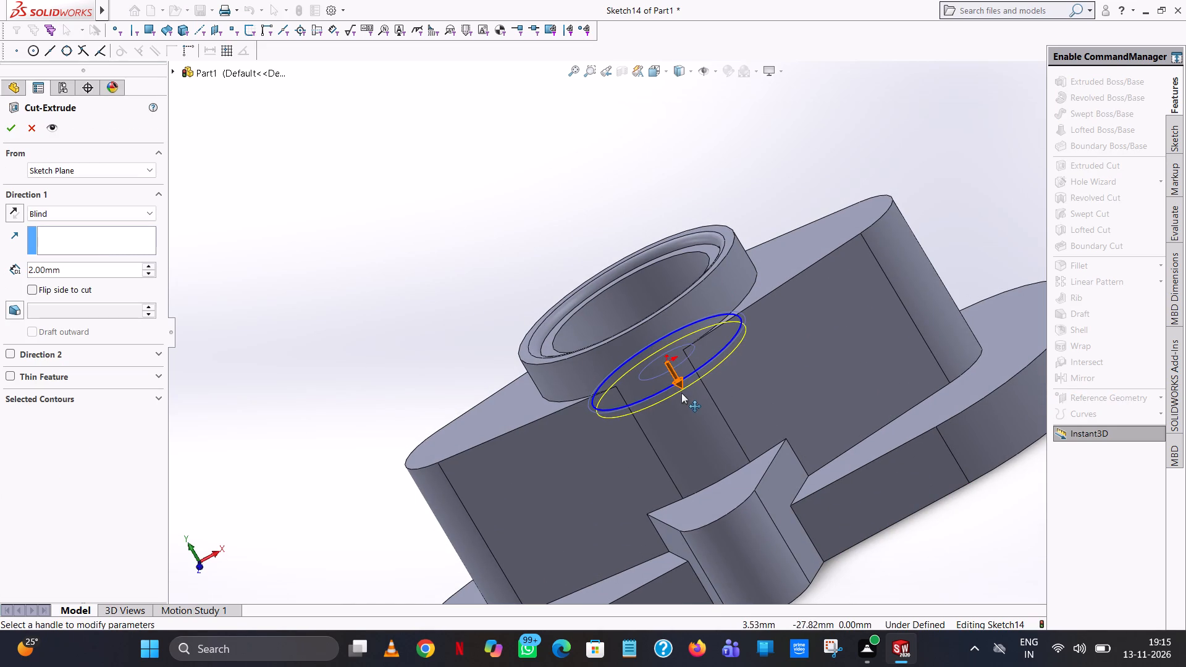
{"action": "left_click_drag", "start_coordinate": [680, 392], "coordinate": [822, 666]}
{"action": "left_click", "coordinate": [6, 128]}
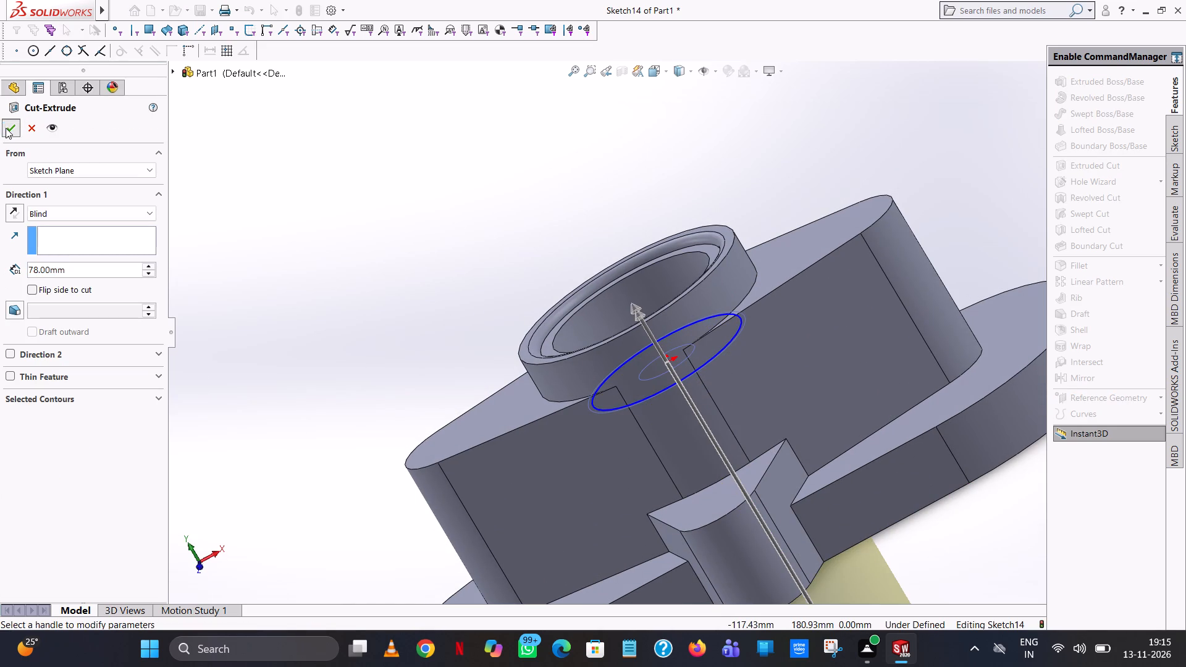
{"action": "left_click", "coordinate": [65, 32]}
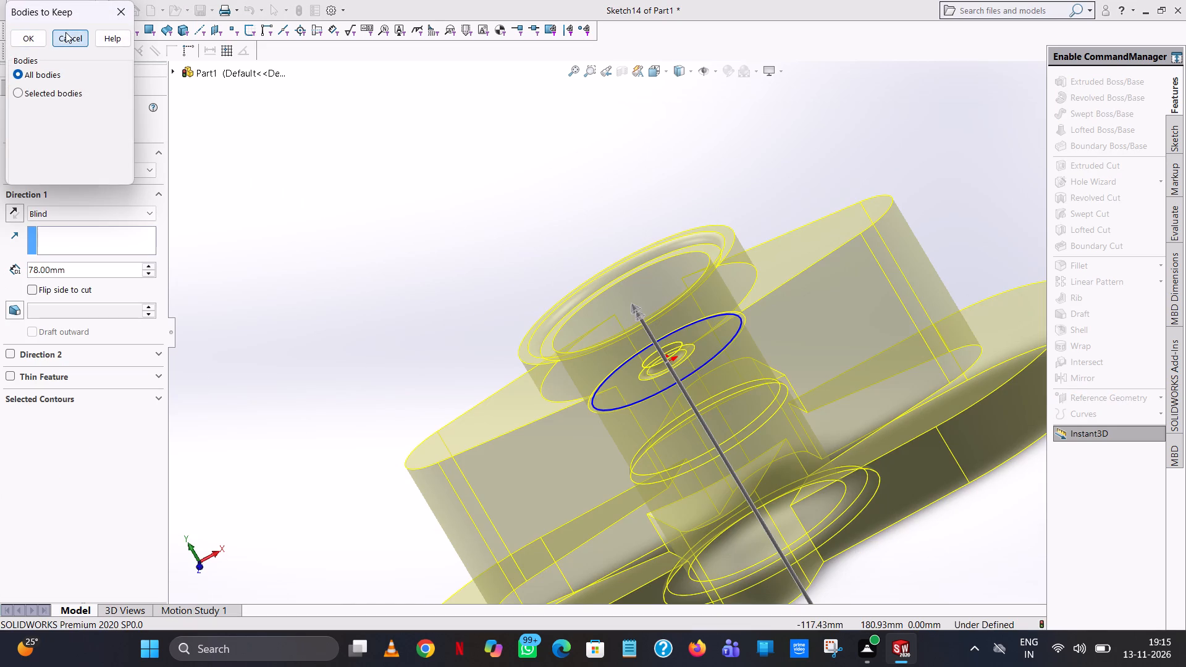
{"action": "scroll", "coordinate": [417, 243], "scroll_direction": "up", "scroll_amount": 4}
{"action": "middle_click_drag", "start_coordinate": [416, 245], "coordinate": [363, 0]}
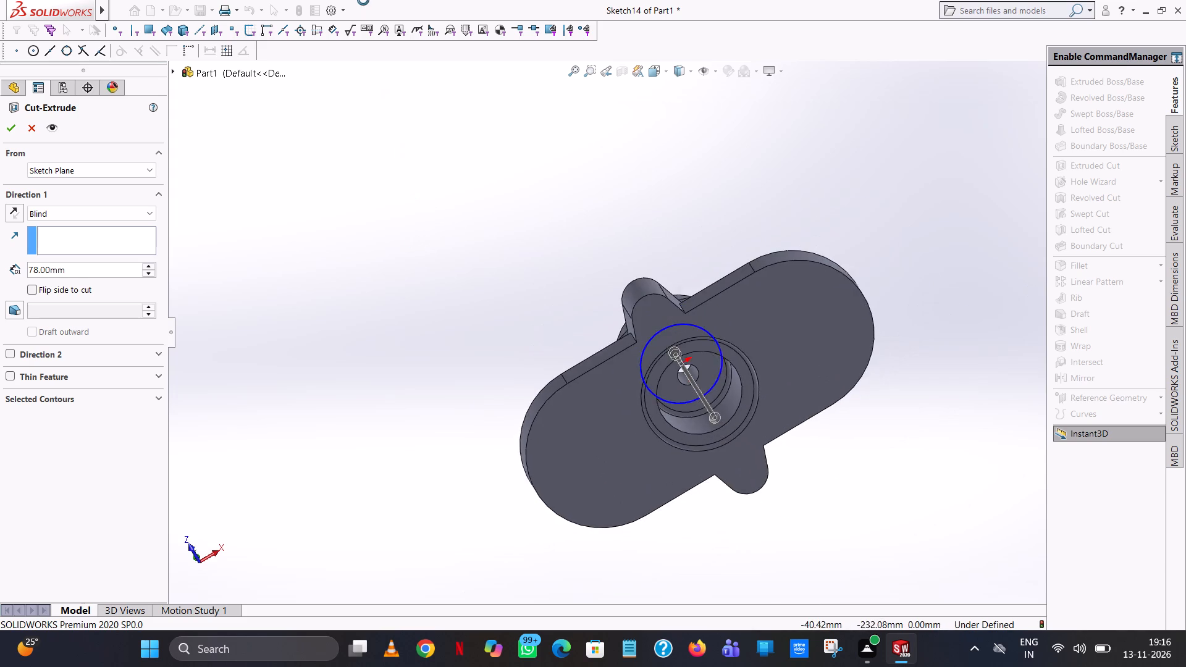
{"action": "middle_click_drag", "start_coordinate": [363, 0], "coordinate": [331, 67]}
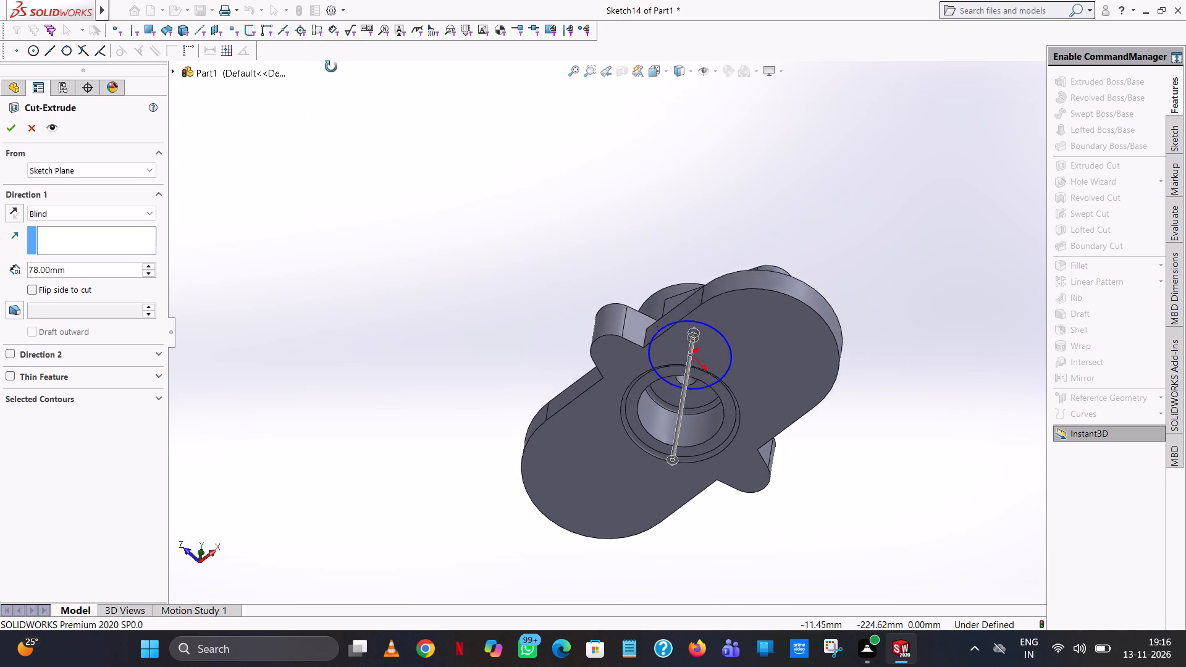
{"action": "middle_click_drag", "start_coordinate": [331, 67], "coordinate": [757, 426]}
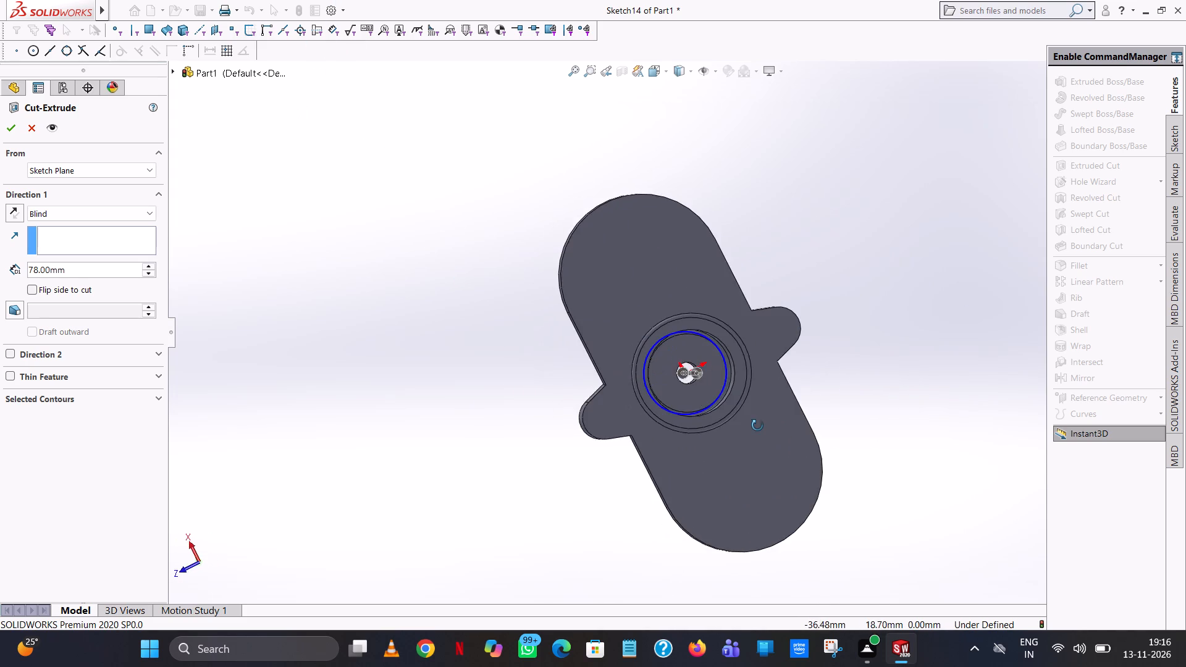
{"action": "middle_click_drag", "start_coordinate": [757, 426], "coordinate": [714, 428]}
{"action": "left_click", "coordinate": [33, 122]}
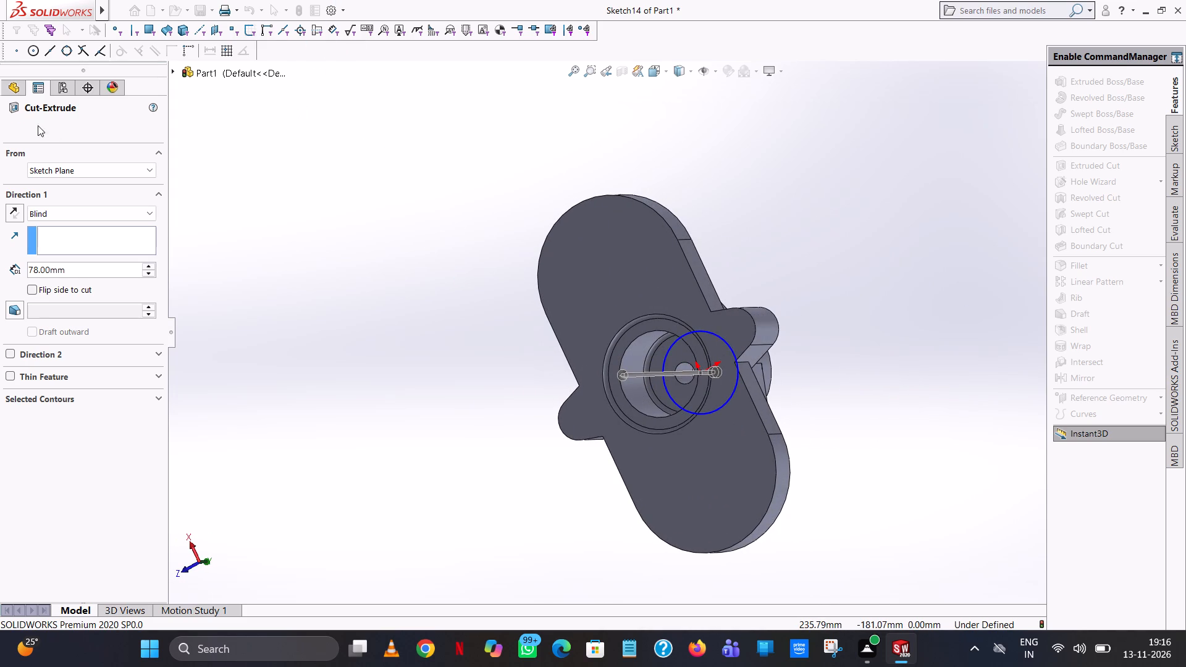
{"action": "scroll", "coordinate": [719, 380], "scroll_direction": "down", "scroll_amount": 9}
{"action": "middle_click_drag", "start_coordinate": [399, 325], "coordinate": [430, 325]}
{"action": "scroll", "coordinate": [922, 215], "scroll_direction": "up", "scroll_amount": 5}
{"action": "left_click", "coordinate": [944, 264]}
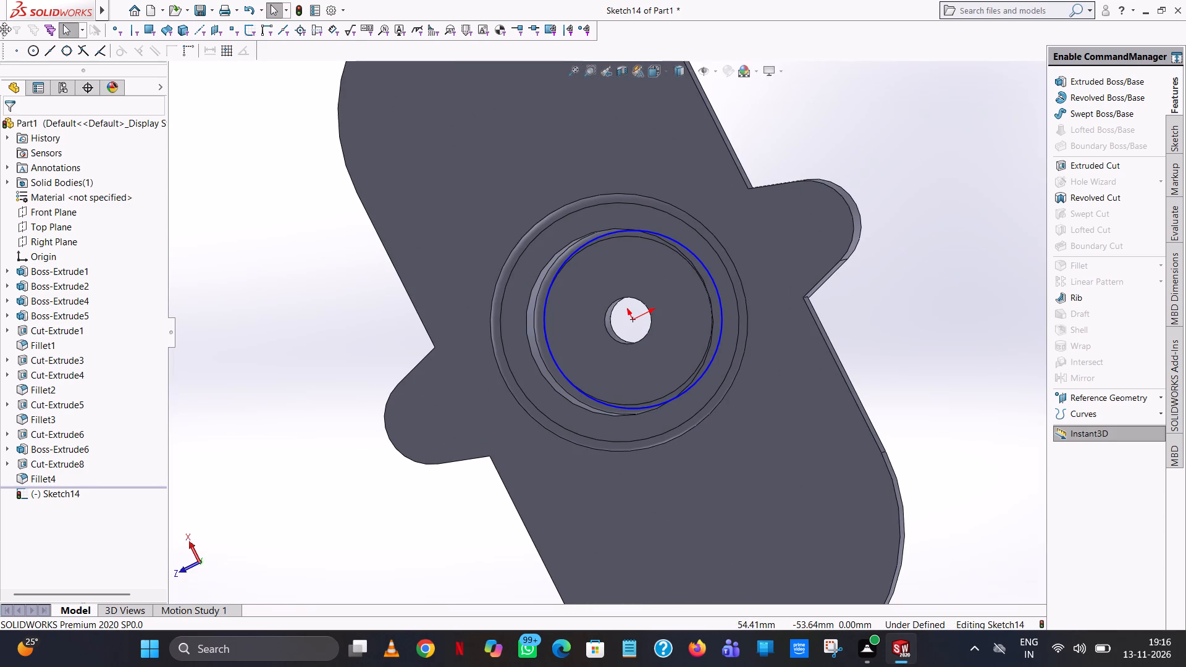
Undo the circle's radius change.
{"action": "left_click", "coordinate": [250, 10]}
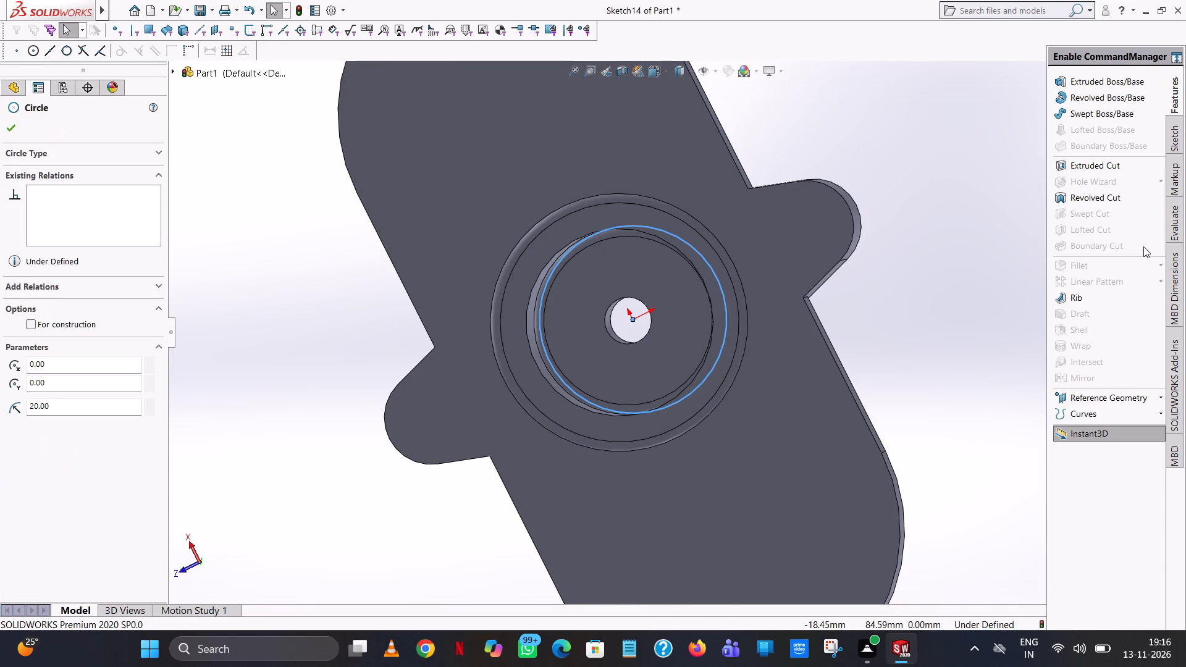
Exit the sketch with the 20 mm radius circle and hide it.
{"action": "left_click", "coordinate": [1180, 133]}
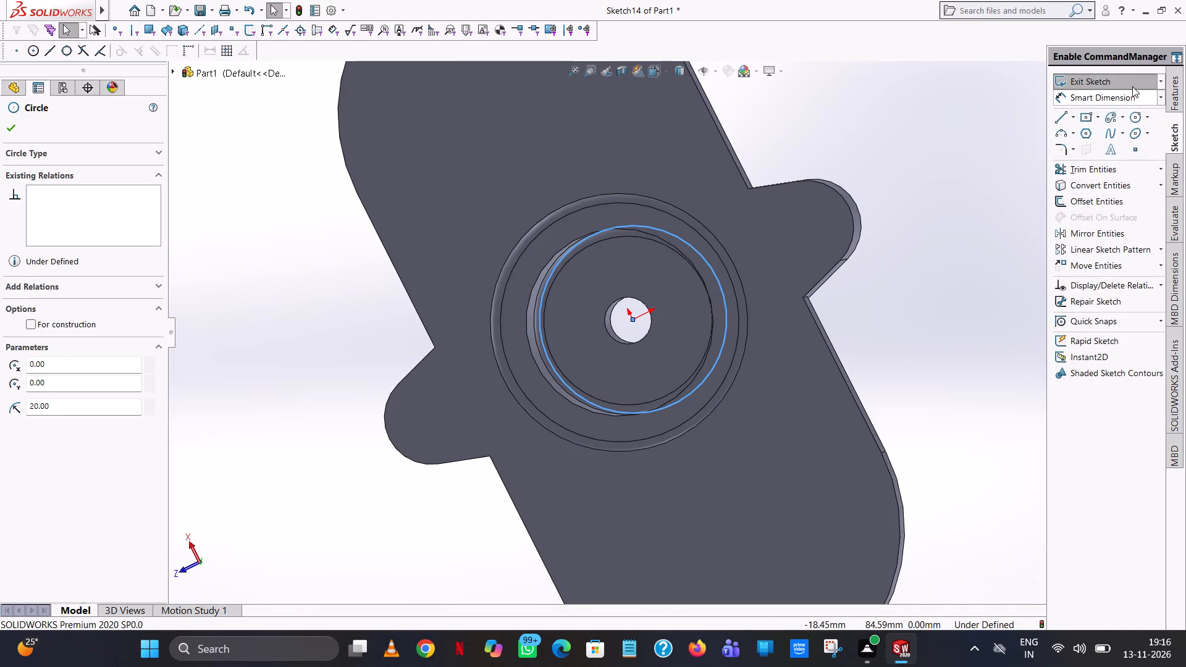
{"action": "left_click", "coordinate": [1132, 86]}
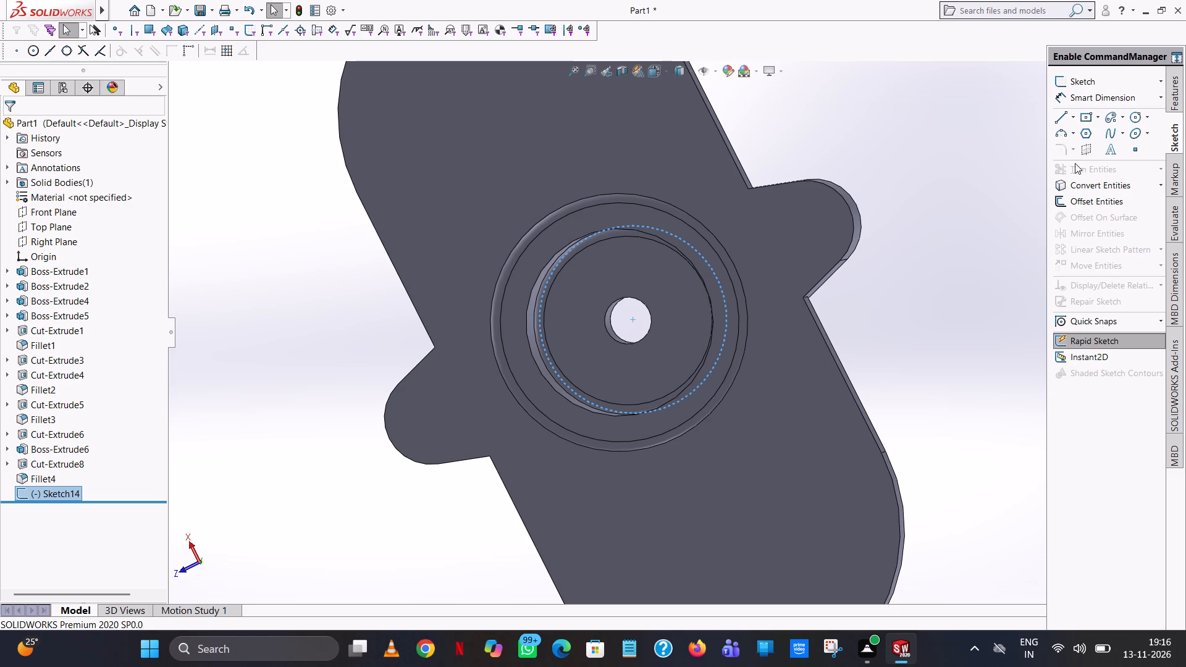
{"action": "left_click", "coordinate": [1172, 93]}
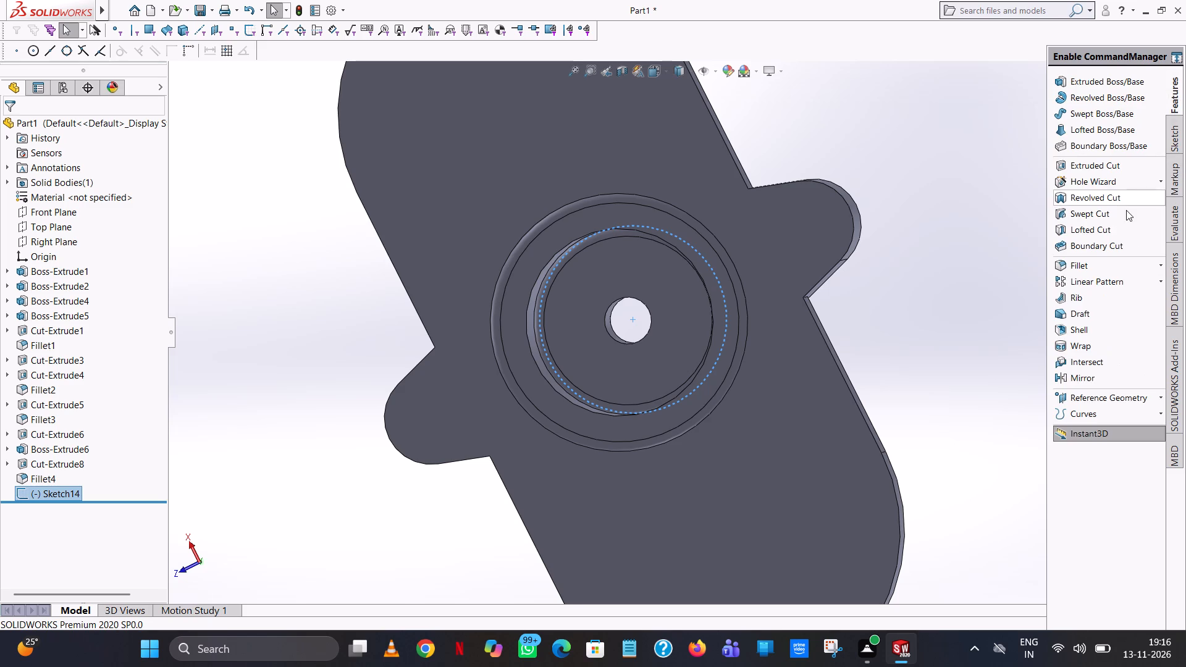
{"action": "left_click", "coordinate": [886, 130]}
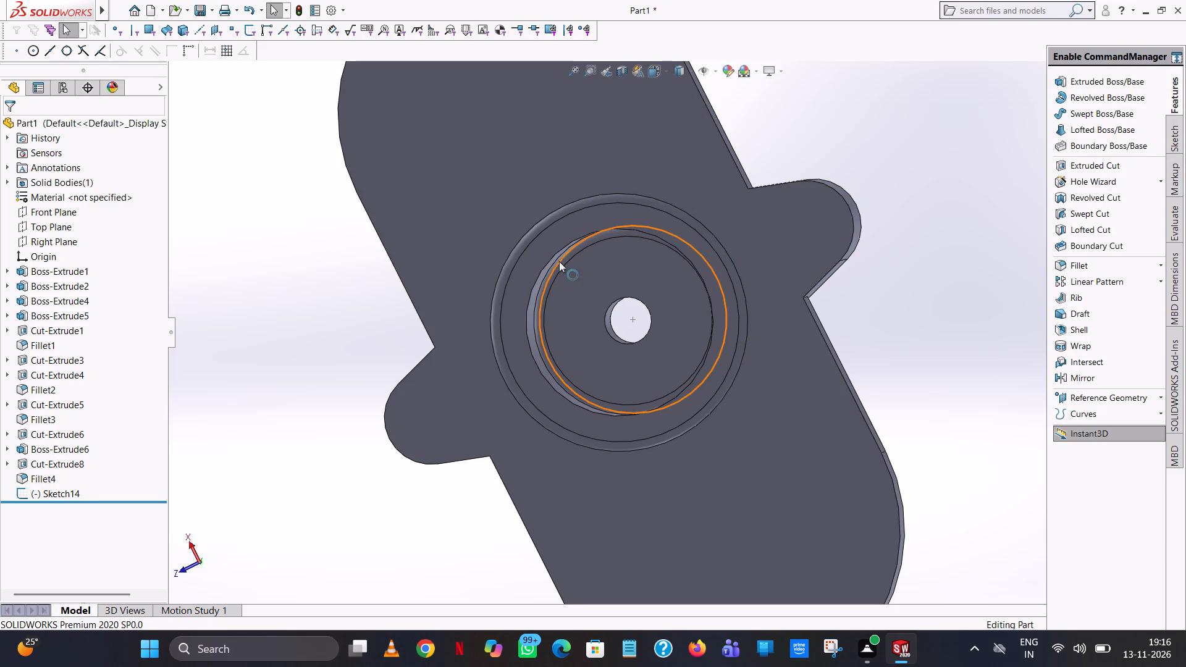
{"action": "left_click", "coordinate": [562, 259]}
{"action": "right_click", "coordinate": [562, 259]}
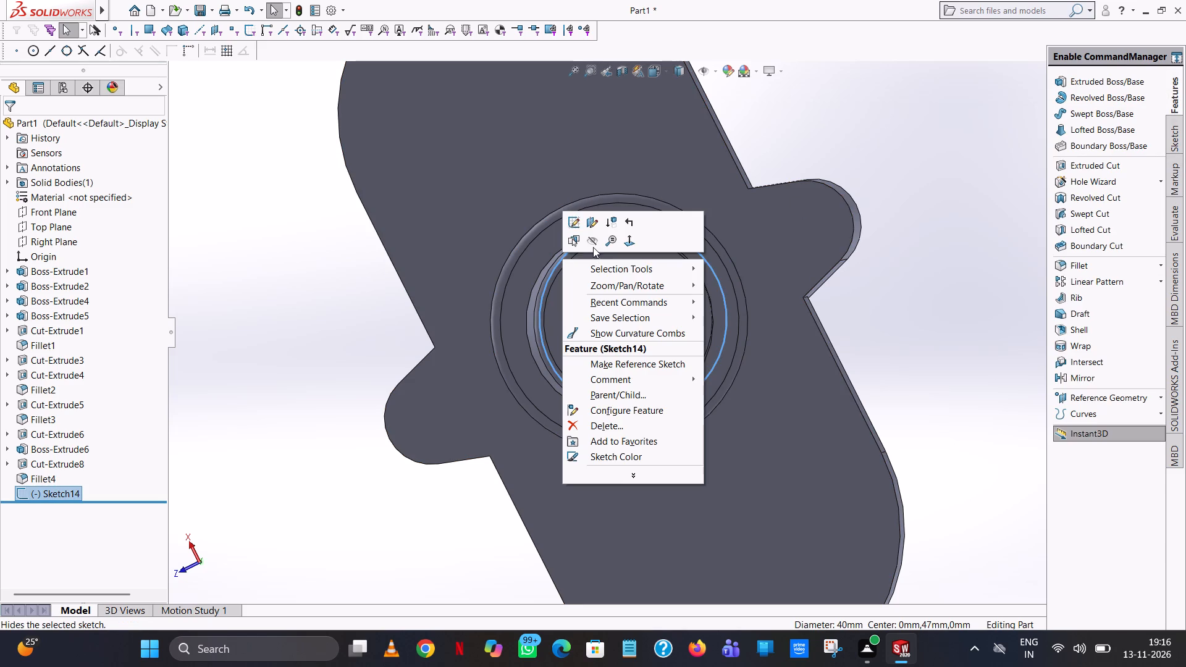
{"action": "left_click", "coordinate": [593, 246]}
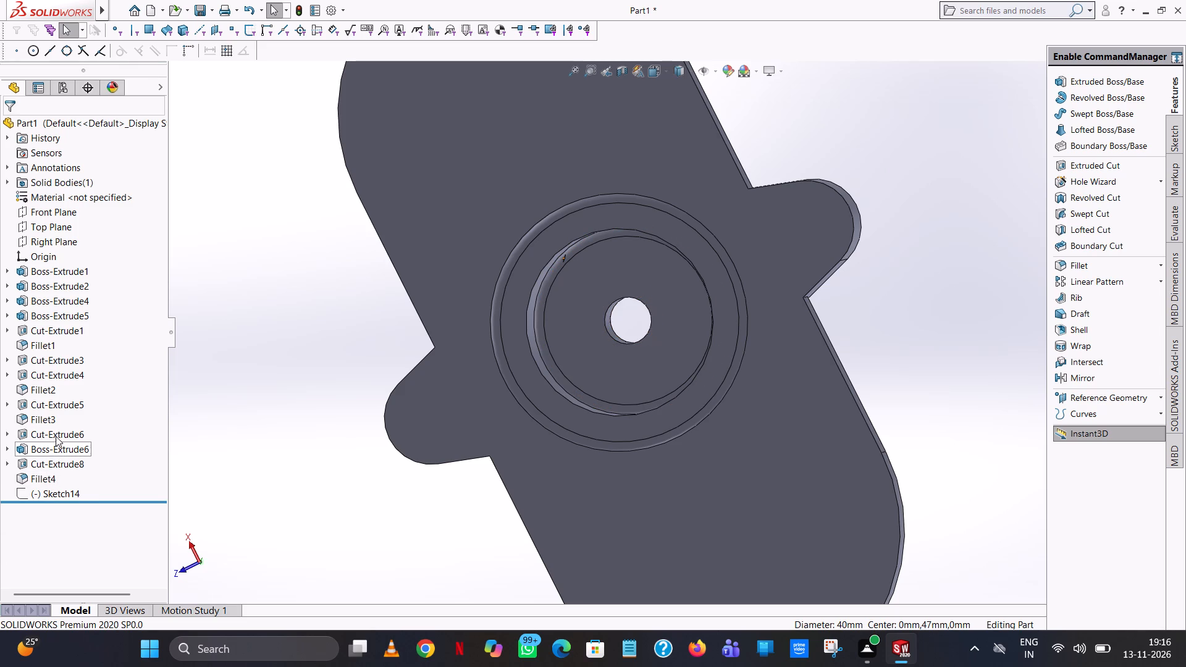
Delete the fillet between the underside bore's wall and its floor.
{"action": "left_click", "coordinate": [48, 422]}
{"action": "right_click", "coordinate": [48, 422]}
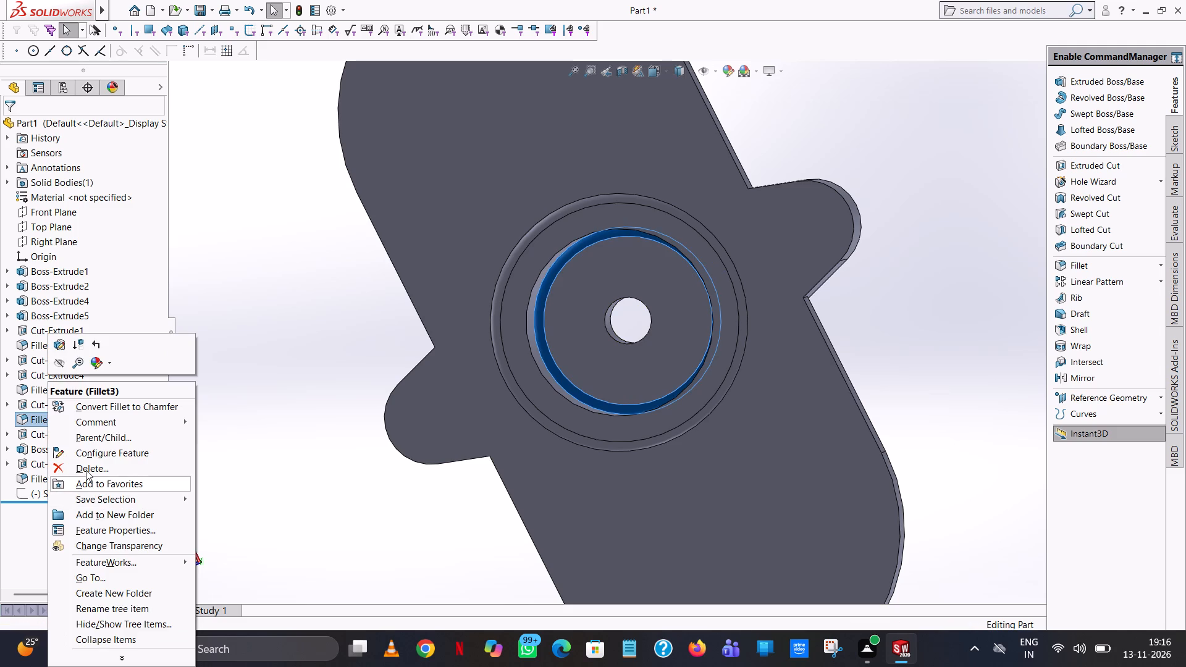
{"action": "left_click", "coordinate": [86, 468]}
{"action": "left_click", "coordinate": [680, 245]}
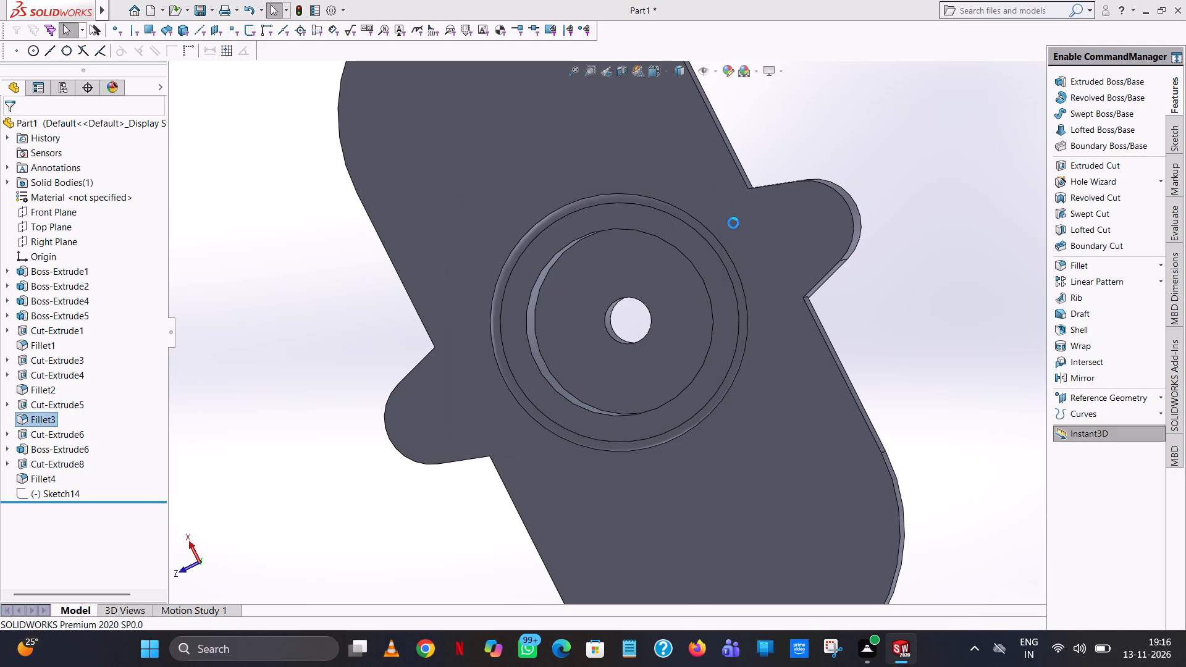
Start an extruded cut on the underside bore's floor and sketch a 20 mm radius circle centred on the origin.
{"action": "middle_click_drag", "start_coordinate": [846, 189], "coordinate": [812, 215]}
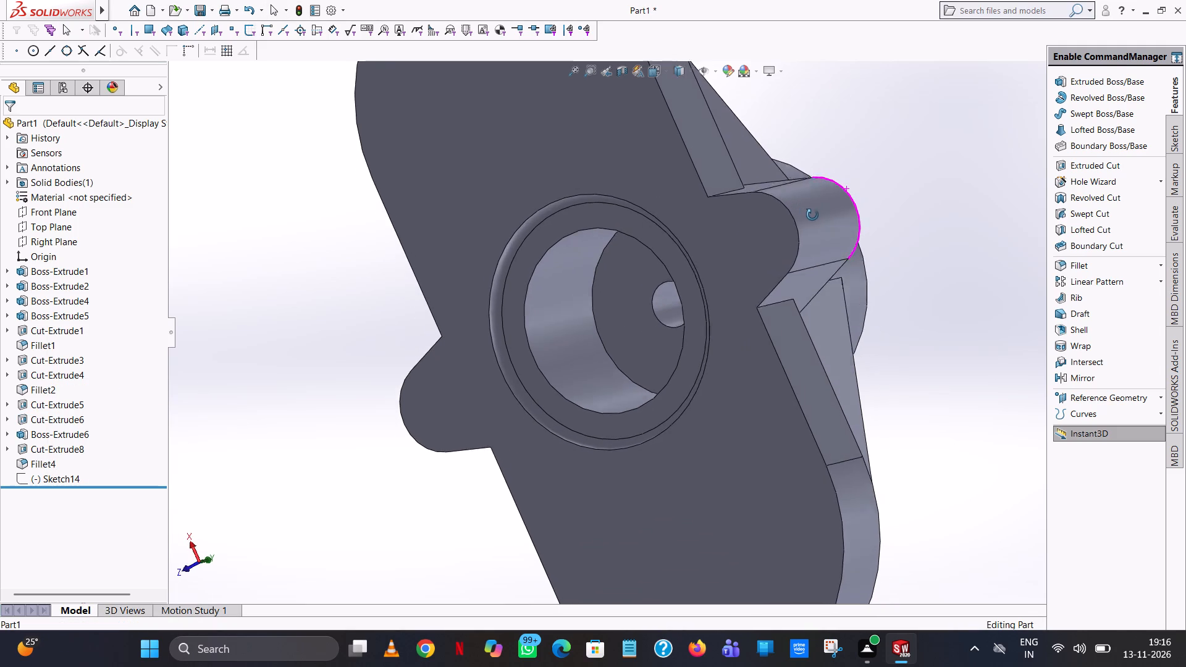
{"action": "middle_click_drag", "start_coordinate": [812, 215], "coordinate": [1038, 492]}
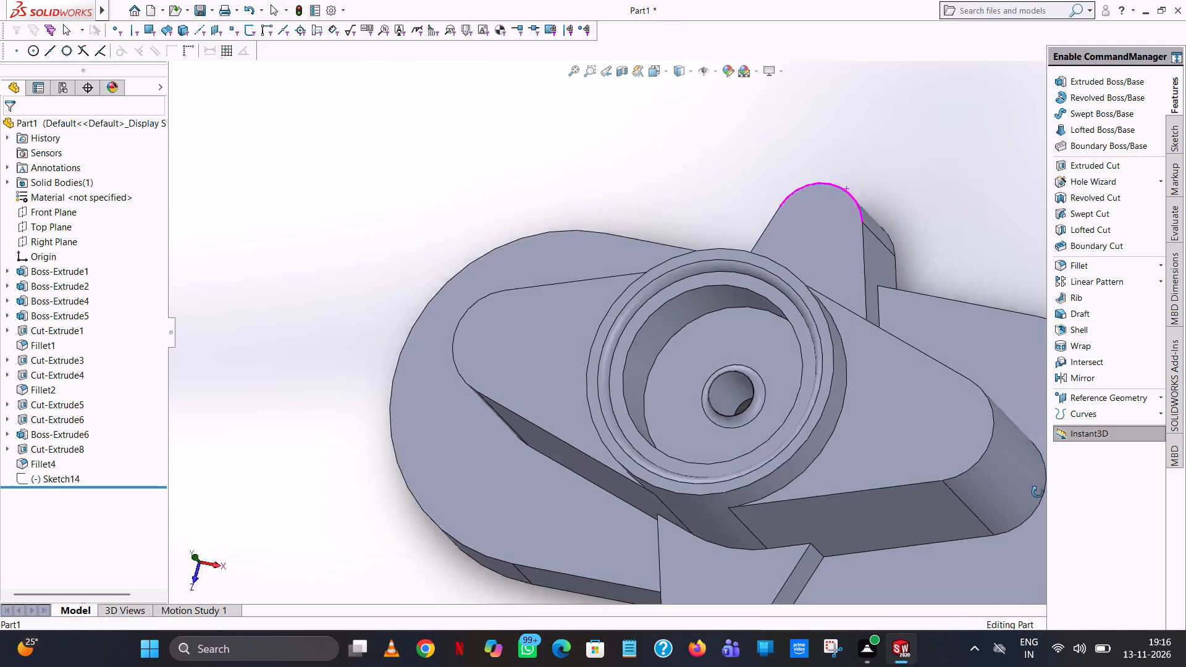
{"action": "middle_click_drag", "start_coordinate": [1038, 492], "coordinate": [896, 35]}
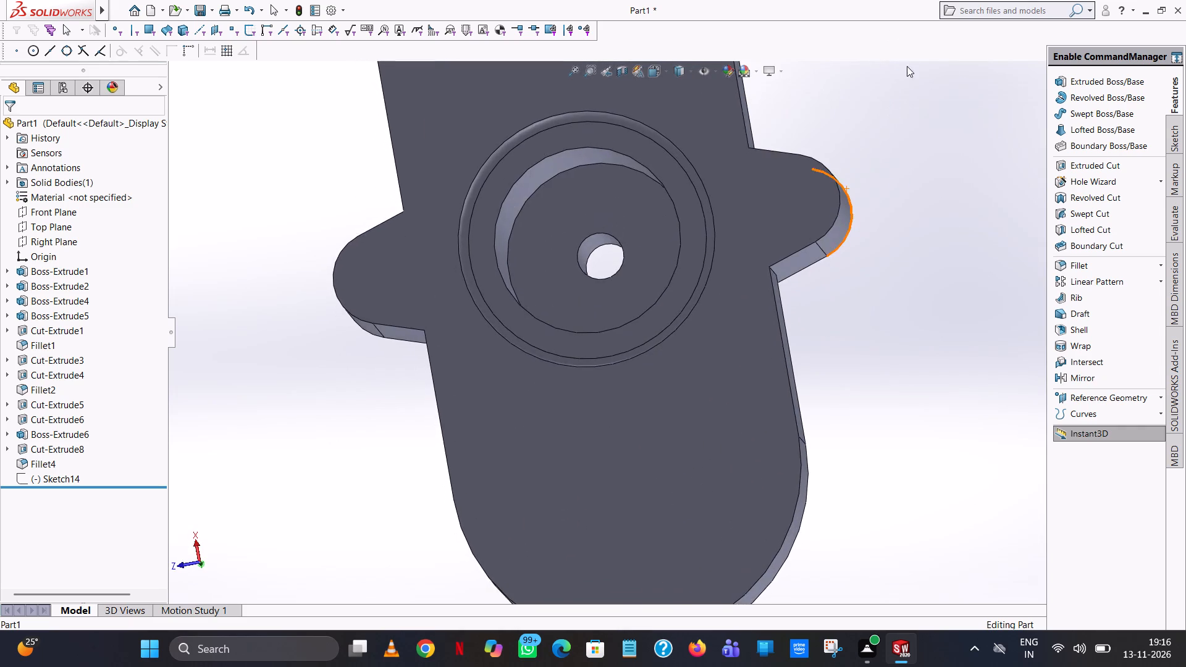
{"action": "scroll", "coordinate": [946, 101], "scroll_direction": "up", "scroll_amount": 2}
{"action": "left_click", "coordinate": [1088, 166]}
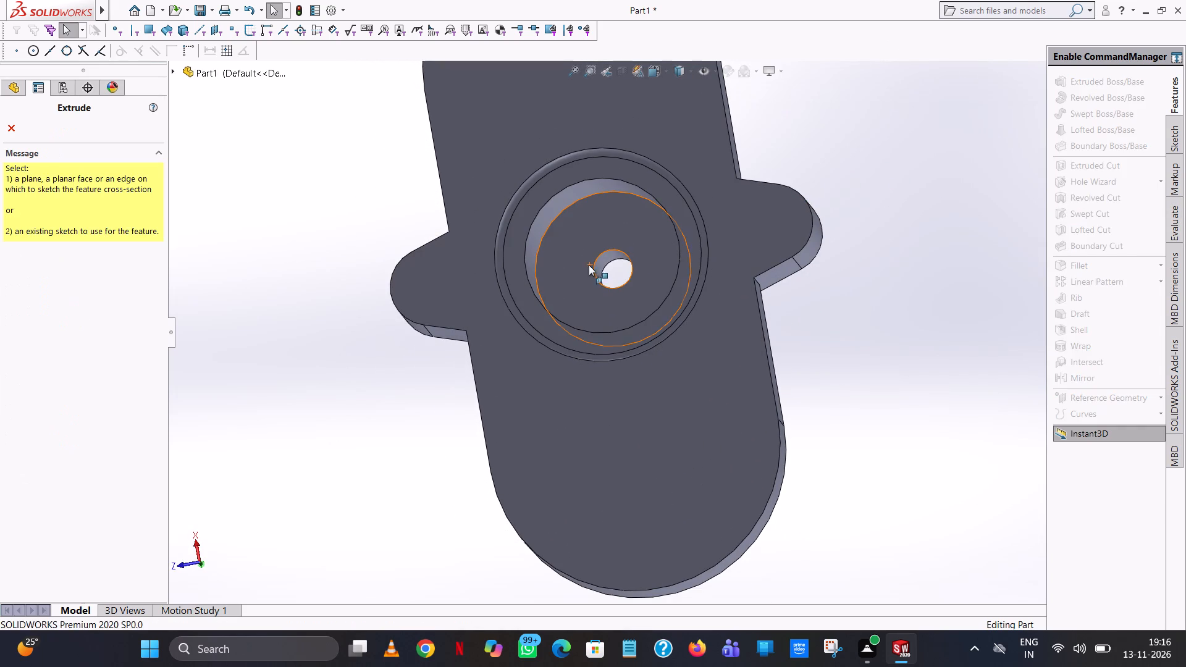
{"action": "left_click", "coordinate": [587, 224]}
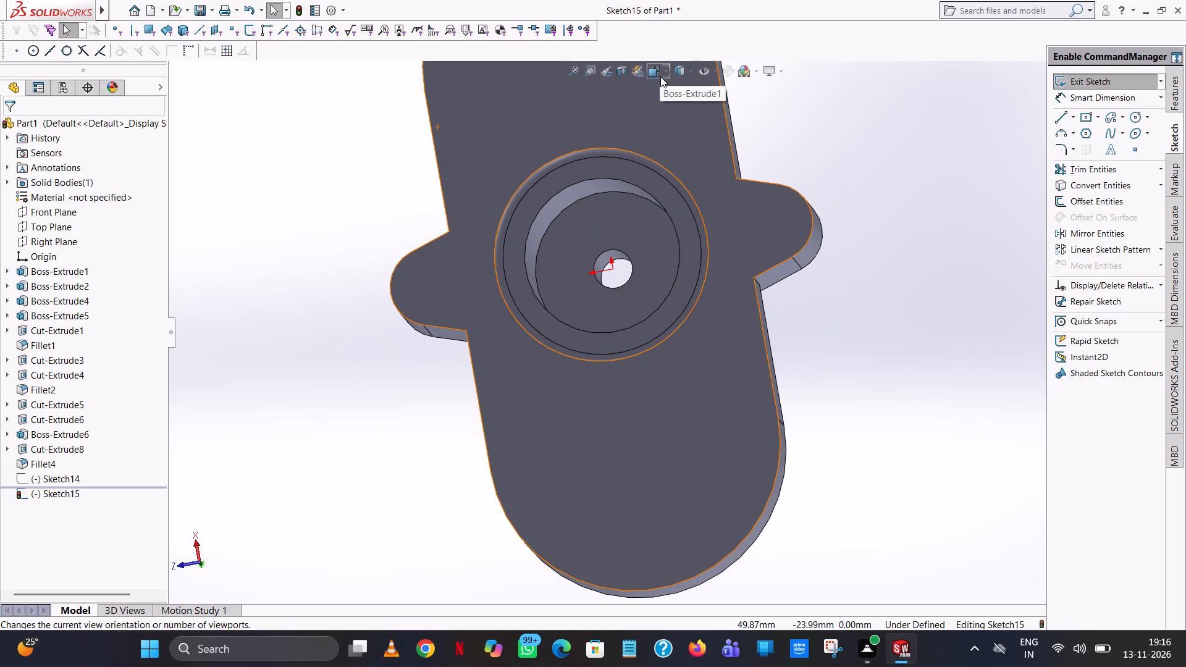
{"action": "left_click", "coordinate": [665, 74]}
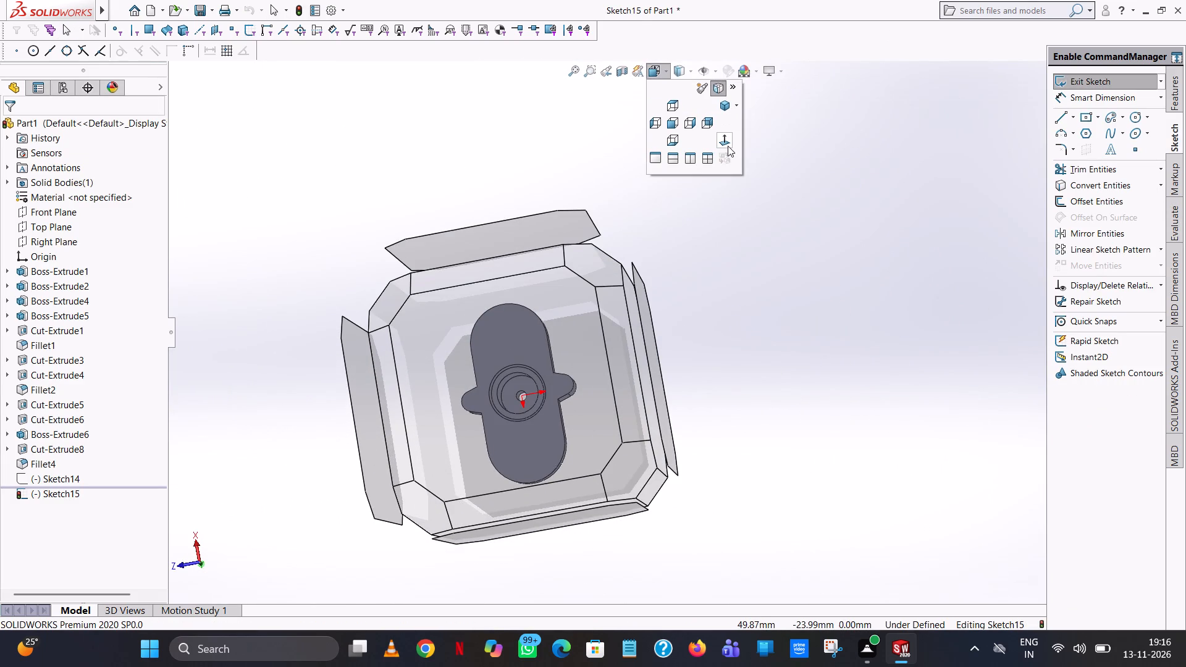
{"action": "left_click", "coordinate": [728, 146]}
{"action": "left_click", "coordinate": [1137, 113]}
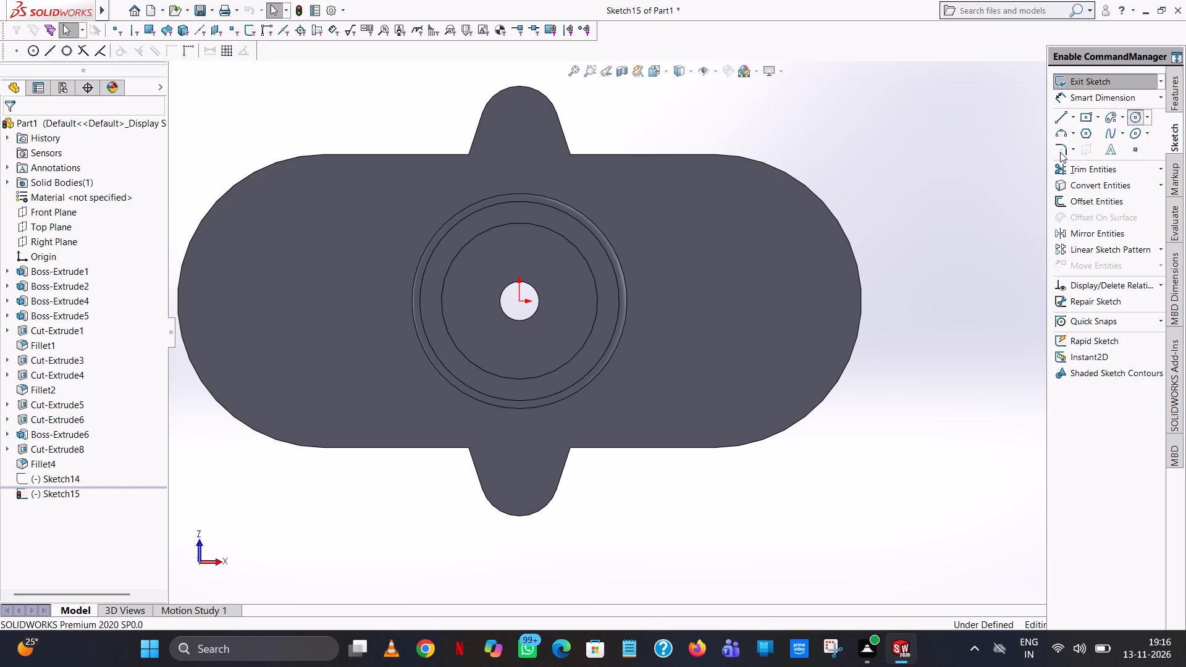
{"action": "left_click", "coordinate": [516, 300]}
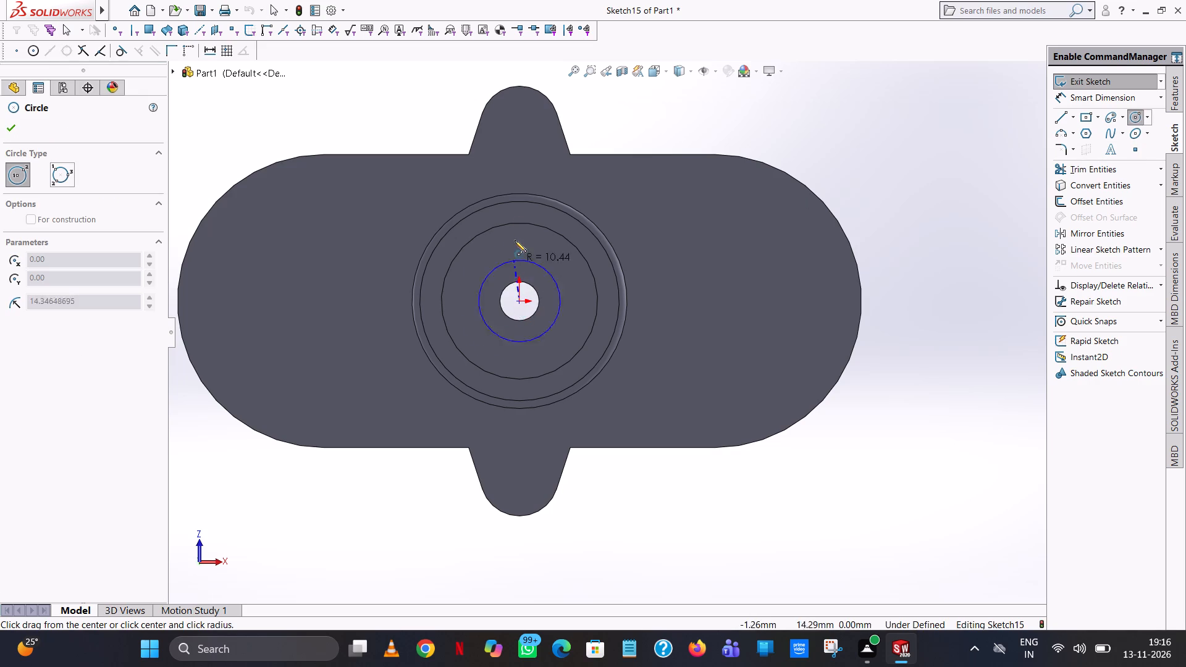
{"action": "scroll", "coordinate": [493, 230], "scroll_direction": "down", "scroll_amount": 9}
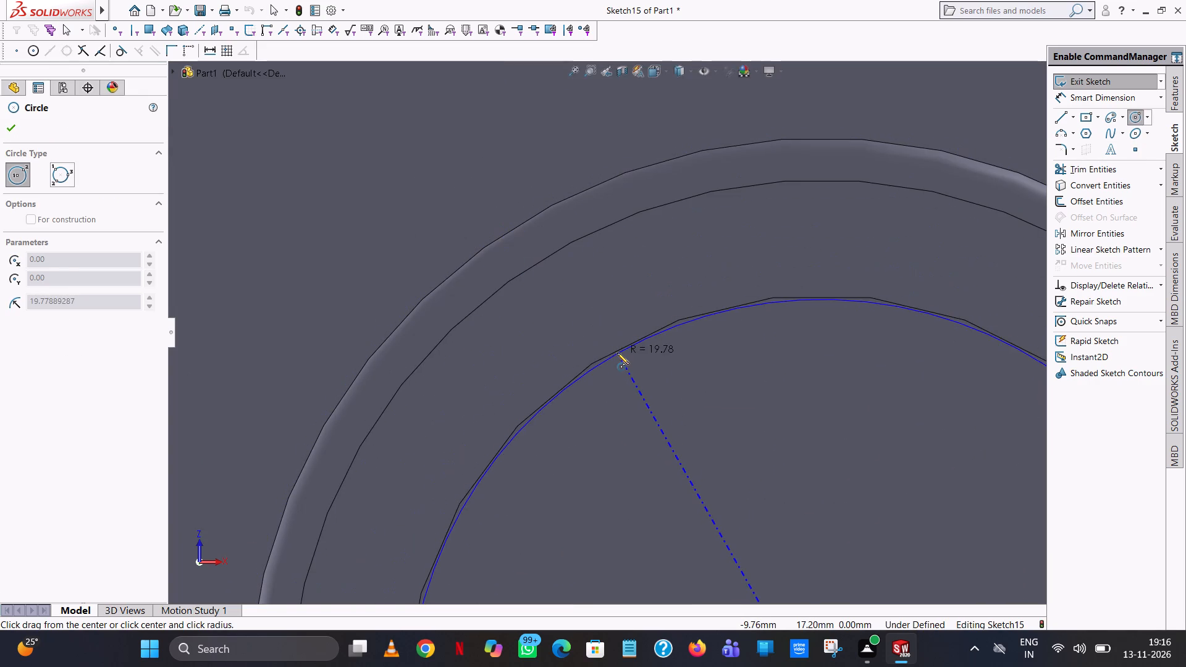
{"action": "left_click", "coordinate": [615, 352]}
{"action": "right_click", "coordinate": [612, 351]}
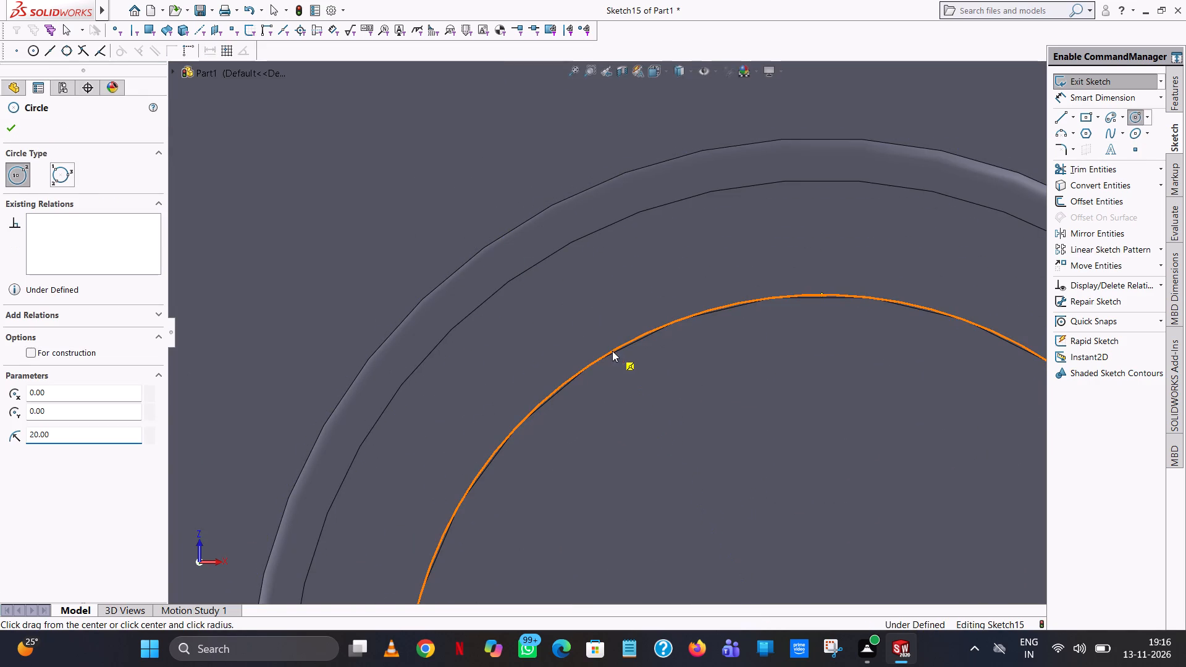
{"action": "left_click", "coordinate": [634, 359]}
Extrude-cut the 20 mm radius circle 30 mm blind from the underside bore's floor towards the top boss.
{"action": "scroll", "coordinate": [630, 350], "scroll_direction": "up", "scroll_amount": 13}
{"action": "middle_click_drag", "start_coordinate": [627, 349], "coordinate": [728, 650]}
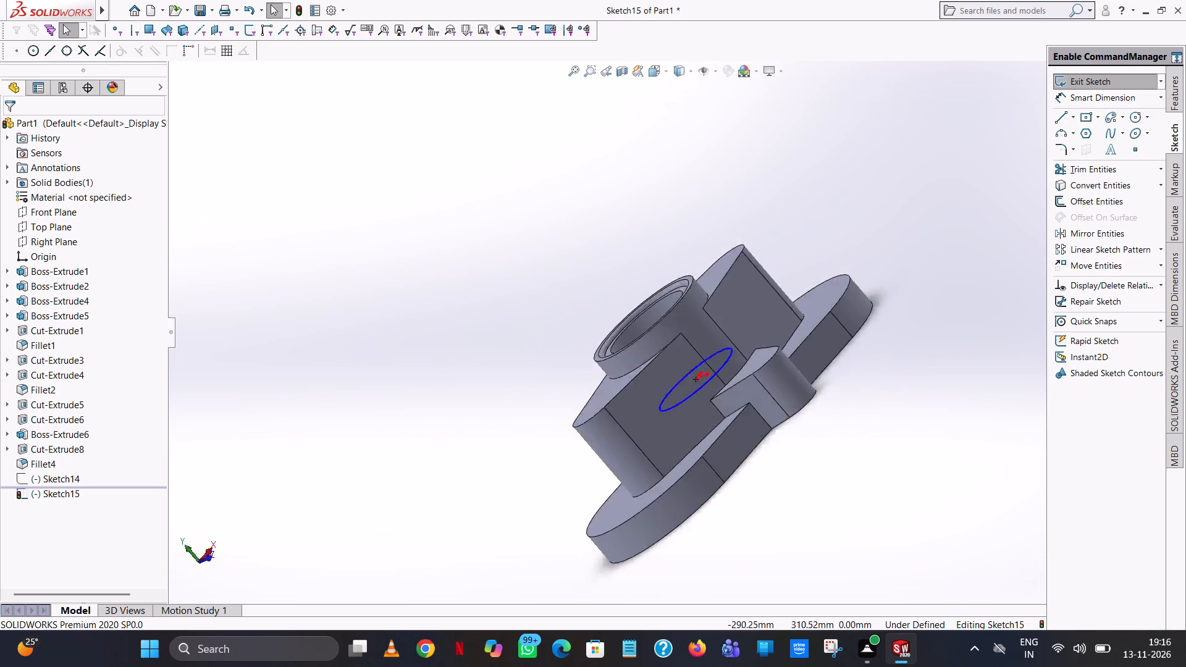
{"action": "middle_click_drag", "start_coordinate": [728, 650], "coordinate": [806, 666]}
{"action": "middle_click_drag", "start_coordinate": [831, 233], "coordinate": [820, 359]}
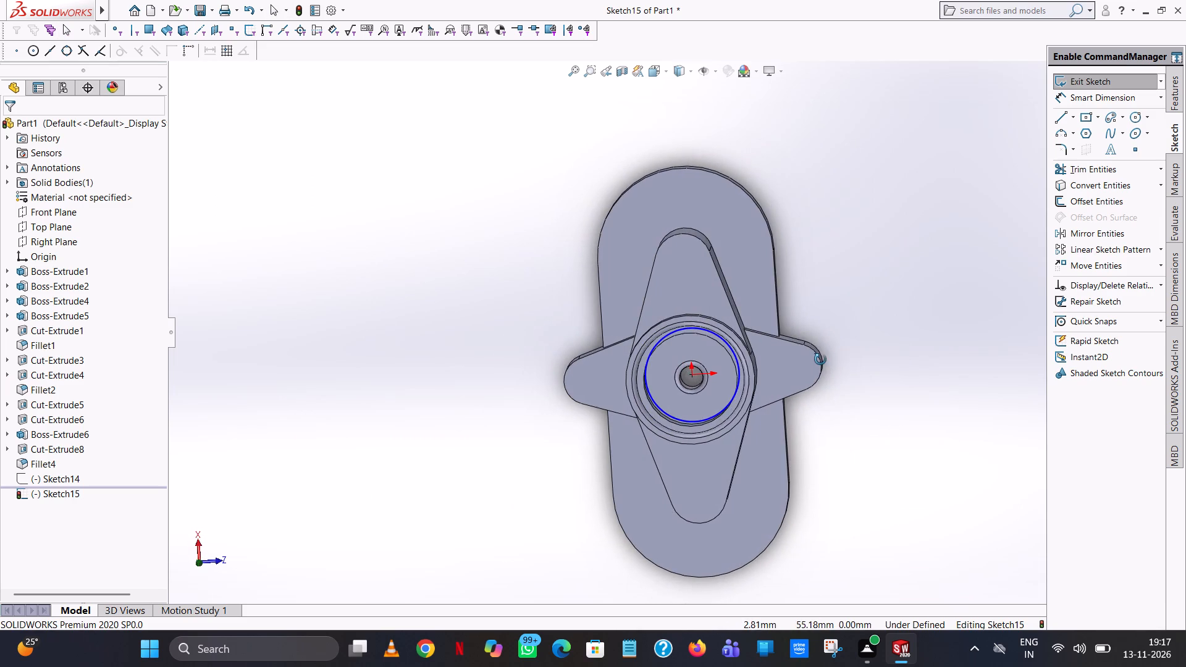
{"action": "middle_click_drag", "start_coordinate": [820, 359], "coordinate": [820, 349]}
{"action": "scroll", "coordinate": [854, 258], "scroll_direction": "down", "scroll_amount": 1}
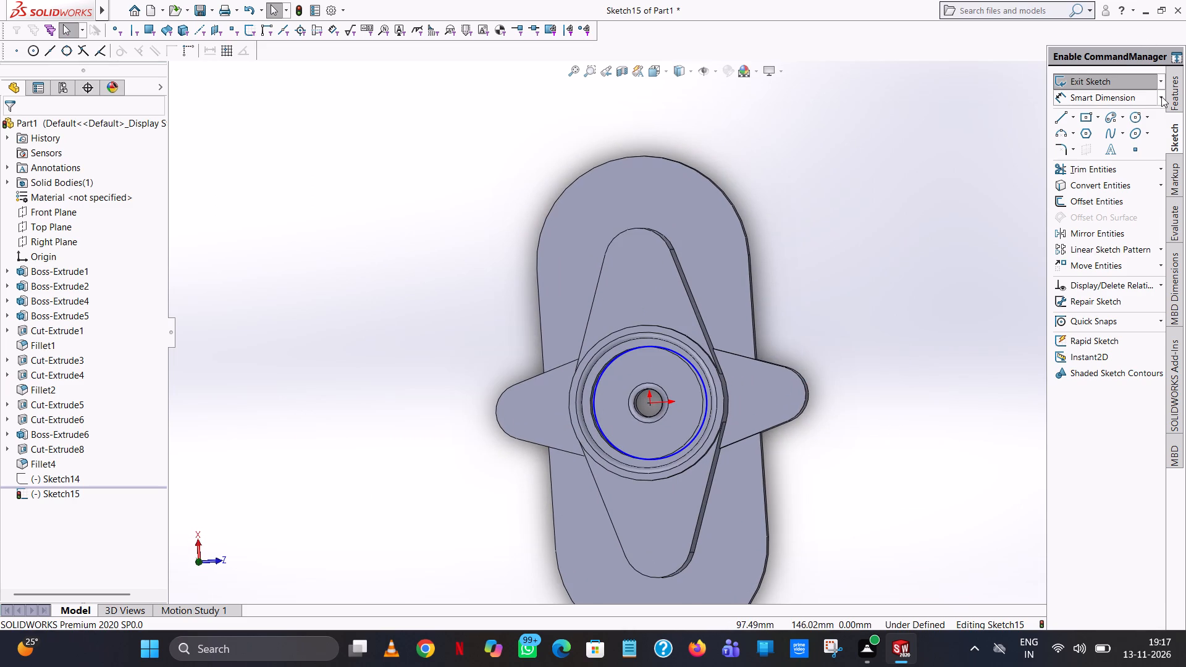
{"action": "left_click", "coordinate": [1177, 91]}
{"action": "left_click", "coordinate": [1116, 161]}
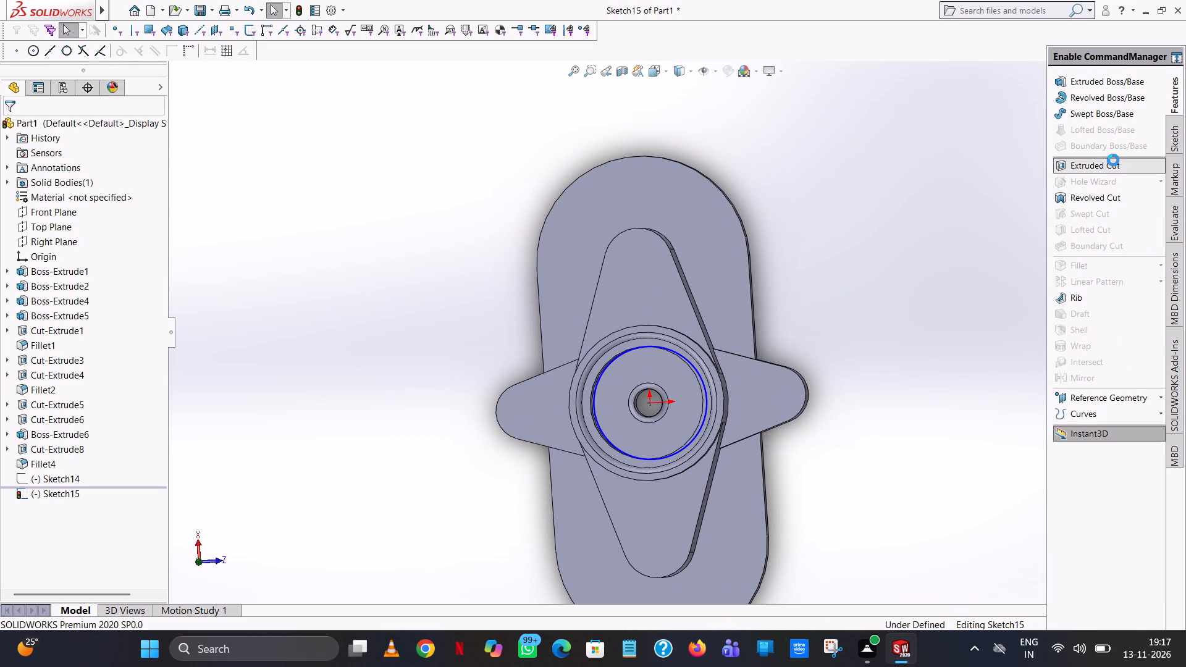
{"action": "middle_click_drag", "start_coordinate": [791, 79], "coordinate": [670, 111]}
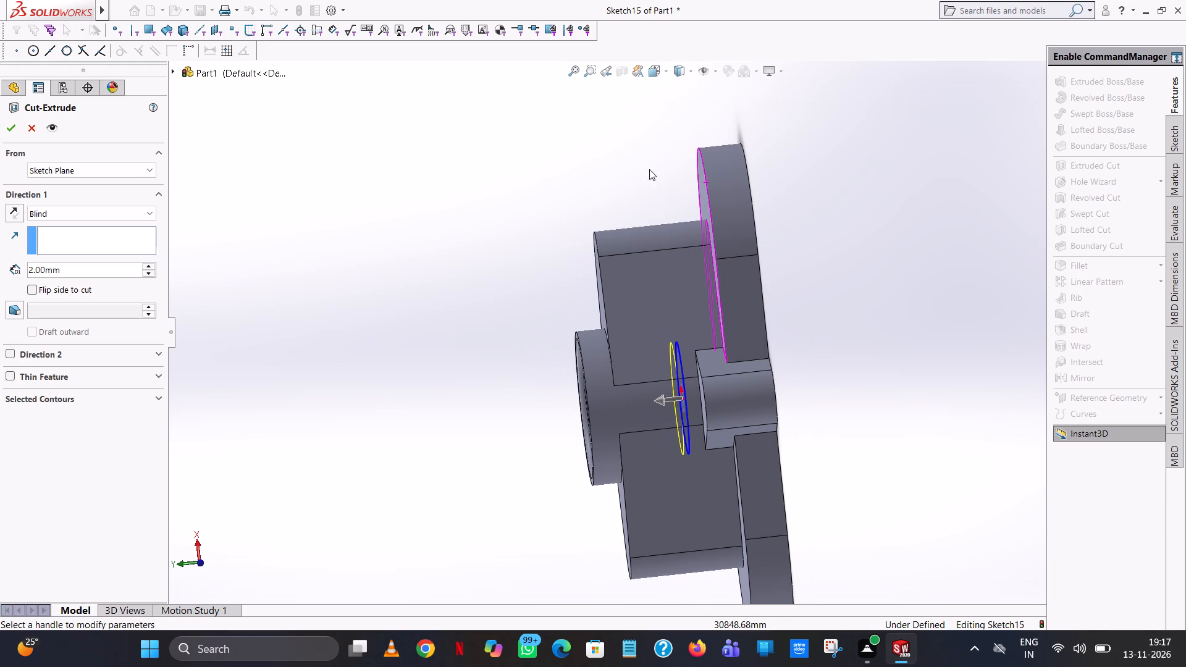
{"action": "left_click_drag", "start_coordinate": [661, 397], "coordinate": [596, 405]}
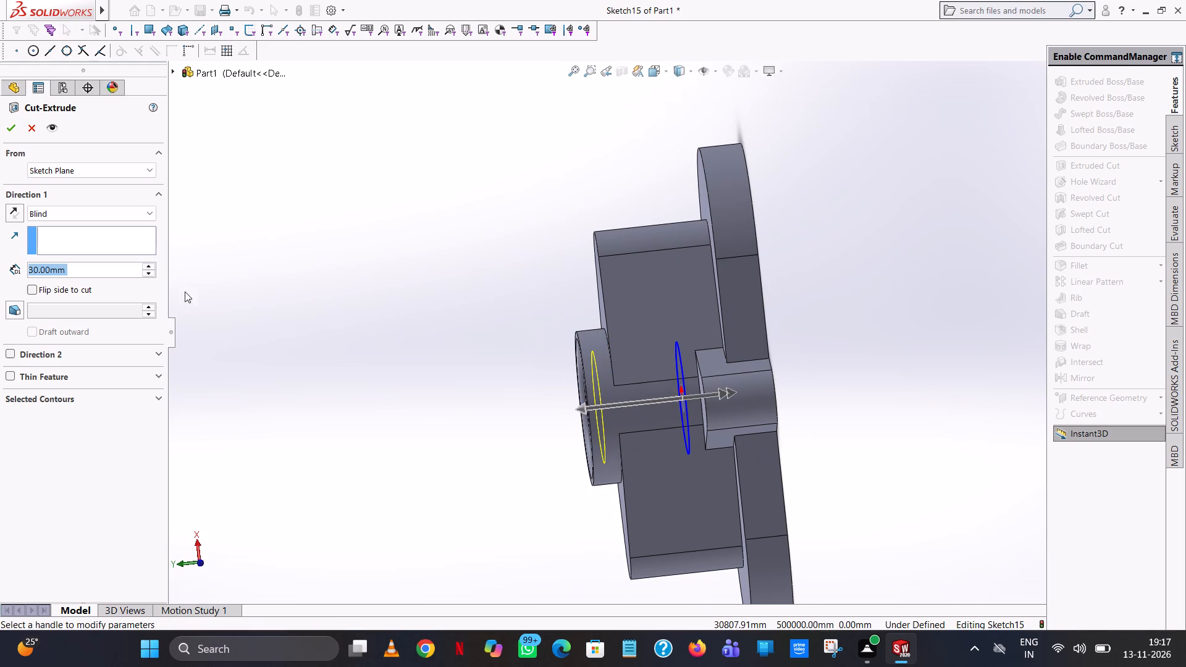
{"action": "left_click", "coordinate": [6, 121]}
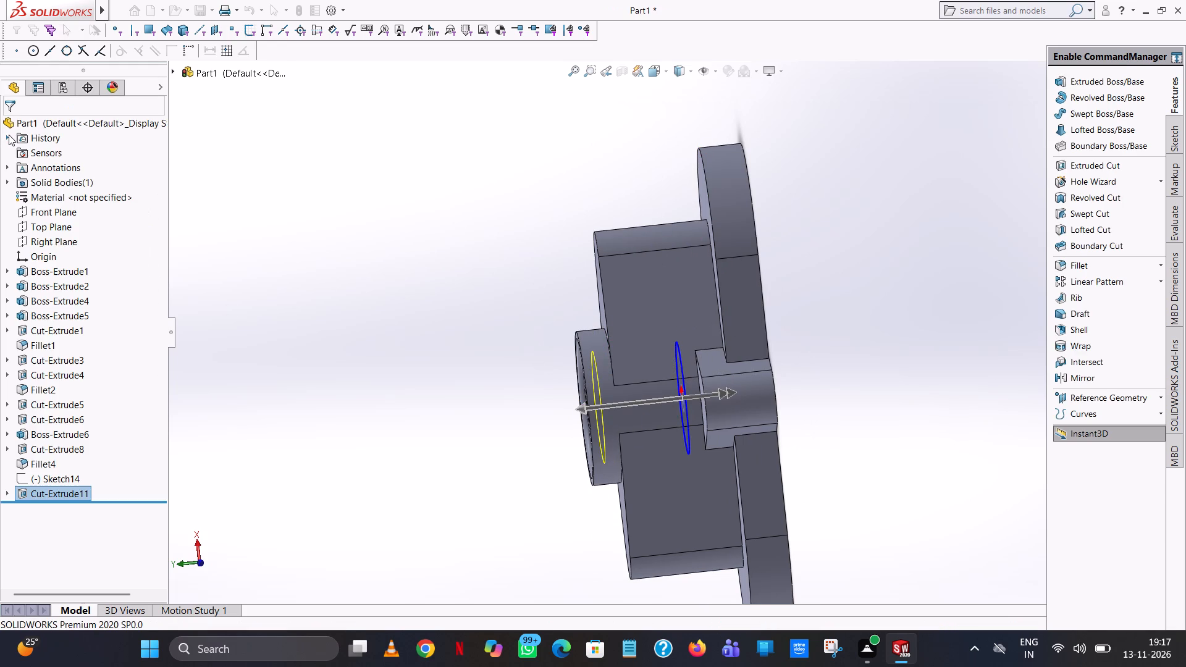
Examine the central bore, top boss, side lugs and underside of the flange from all sides.
{"action": "left_click", "coordinate": [343, 253]}
{"action": "scroll", "coordinate": [347, 254], "scroll_direction": "up", "scroll_amount": 1}
{"action": "middle_click_drag", "start_coordinate": [347, 255], "coordinate": [500, 206]}
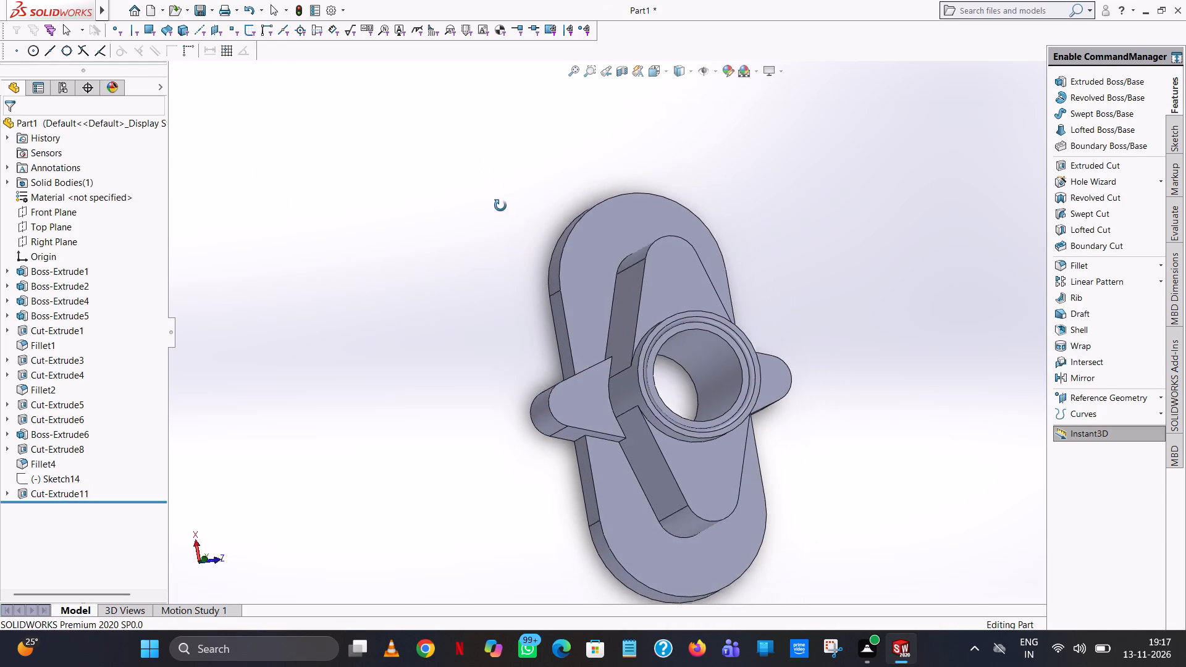
{"action": "middle_click_drag", "start_coordinate": [500, 206], "coordinate": [502, 216]}
{"action": "scroll", "coordinate": [502, 216], "scroll_direction": "up", "scroll_amount": 1}
{"action": "middle_click_drag", "start_coordinate": [807, 383], "coordinate": [1074, 328]}
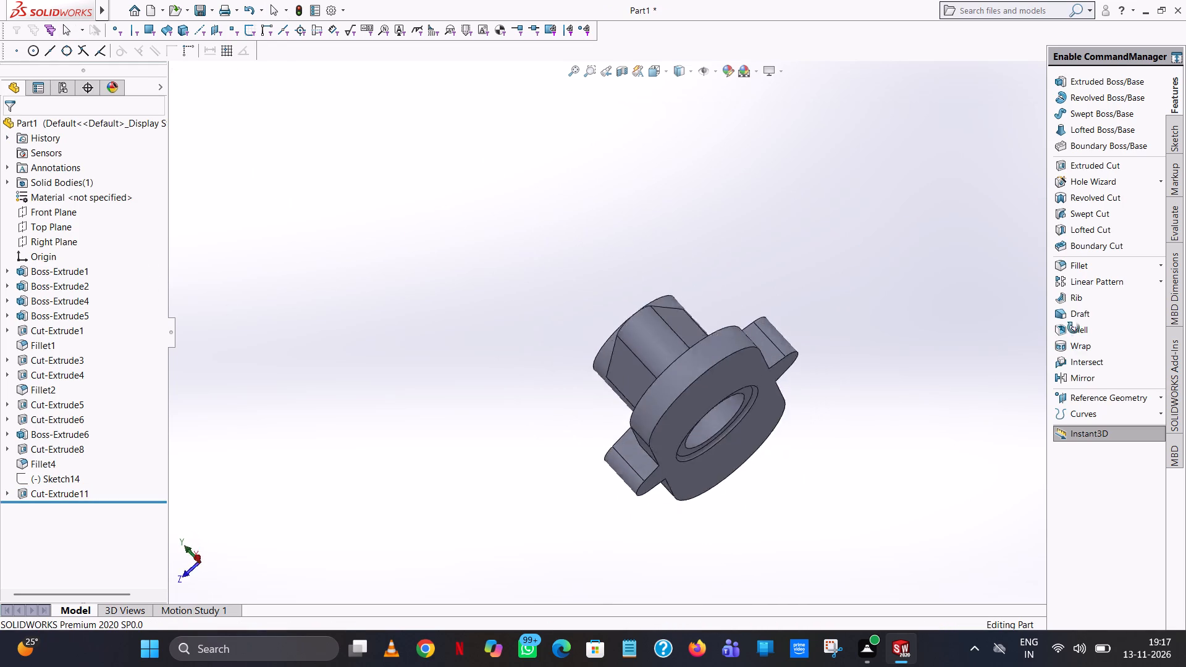
{"action": "middle_click_drag", "start_coordinate": [1074, 328], "coordinate": [931, 471]}
{"action": "scroll", "coordinate": [930, 461], "scroll_direction": "up", "scroll_amount": 1}
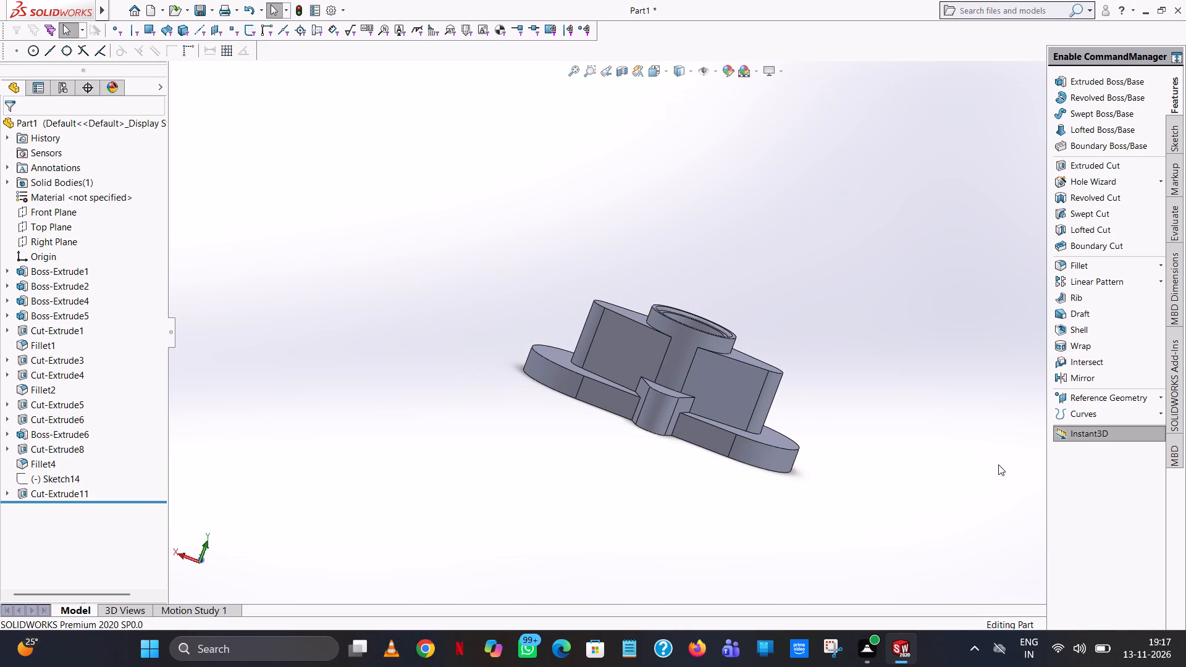
{"action": "middle_click_drag", "start_coordinate": [847, 409], "coordinate": [887, 211]}
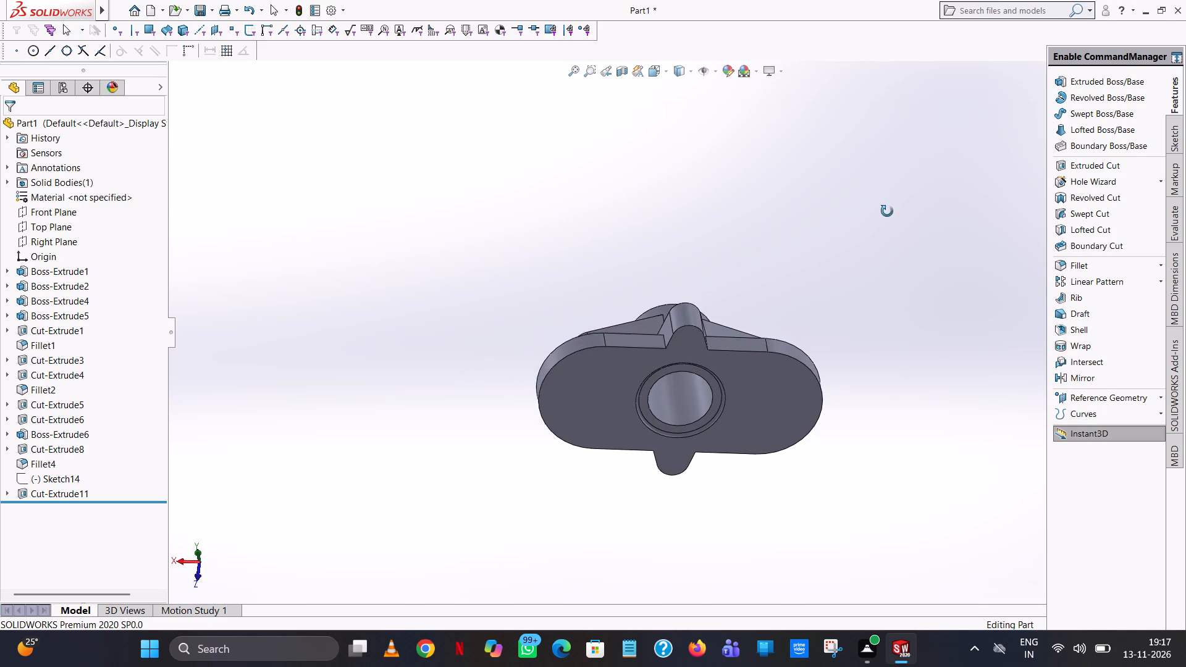
{"action": "middle_click_drag", "start_coordinate": [887, 211], "coordinate": [923, 380]}
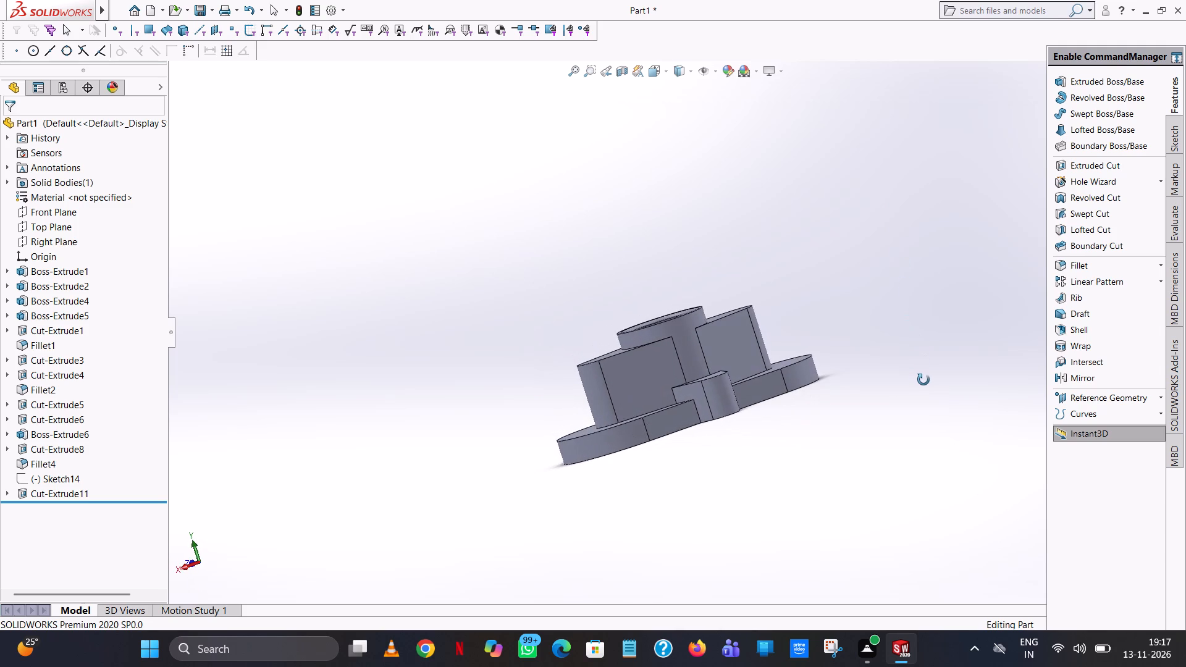
{"action": "middle_click_drag", "start_coordinate": [923, 380], "coordinate": [930, 392]}
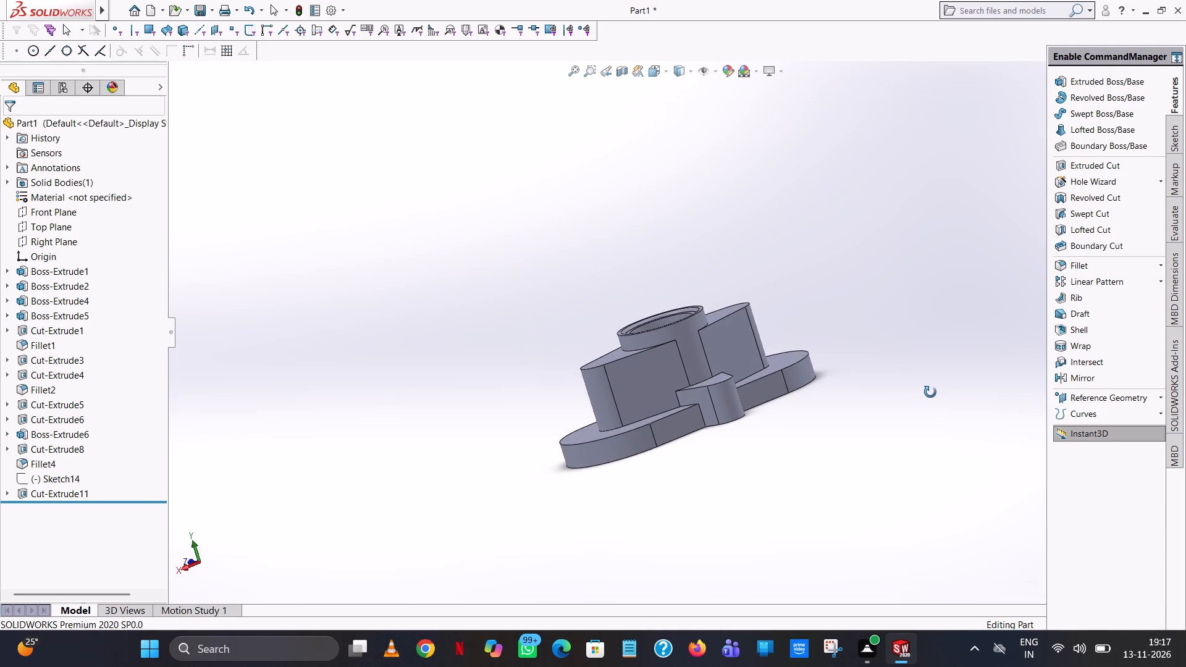
{"action": "middle_click_drag", "start_coordinate": [930, 392], "coordinate": [940, 410]}
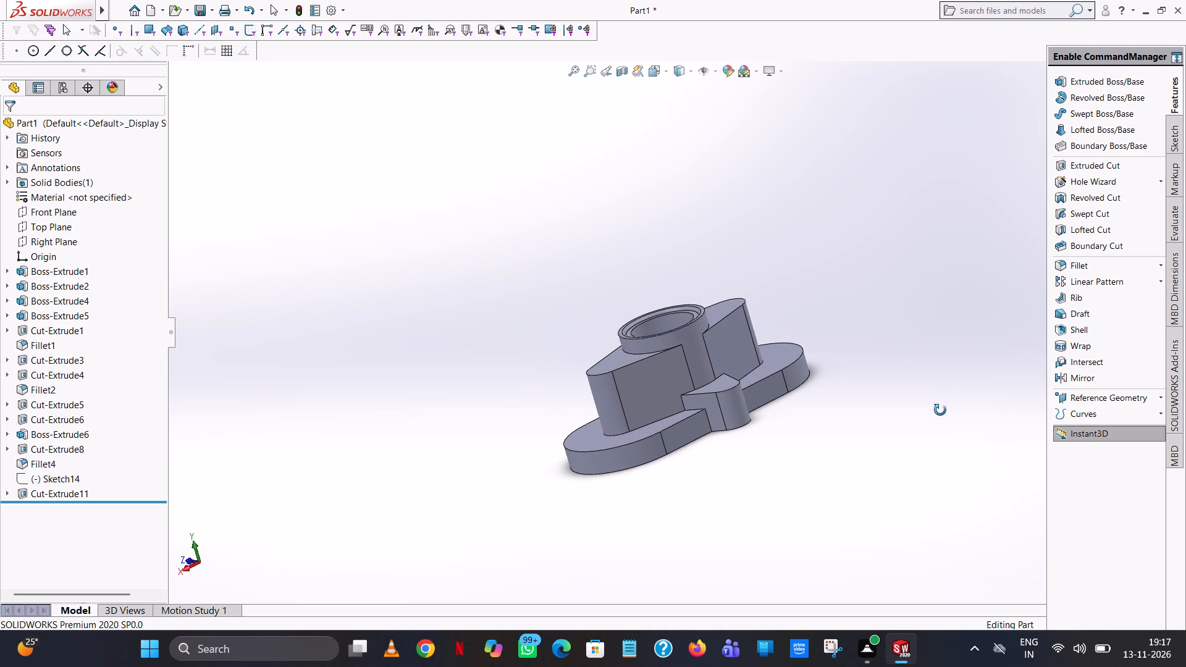
{"action": "middle_click_drag", "start_coordinate": [940, 410], "coordinate": [940, 411]}
{"action": "scroll", "coordinate": [938, 411], "scroll_direction": "down", "scroll_amount": 1}
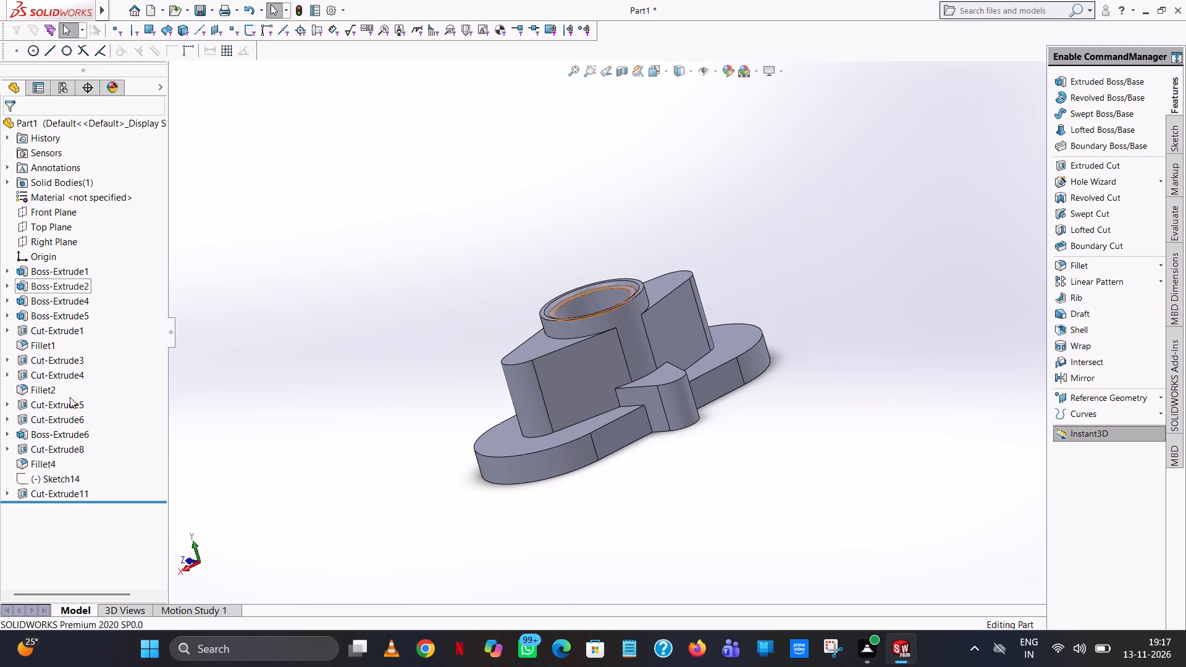
{"action": "left_click", "coordinate": [56, 229]}
{"action": "middle_click_drag", "start_coordinate": [432, 238], "coordinate": [557, 187]}
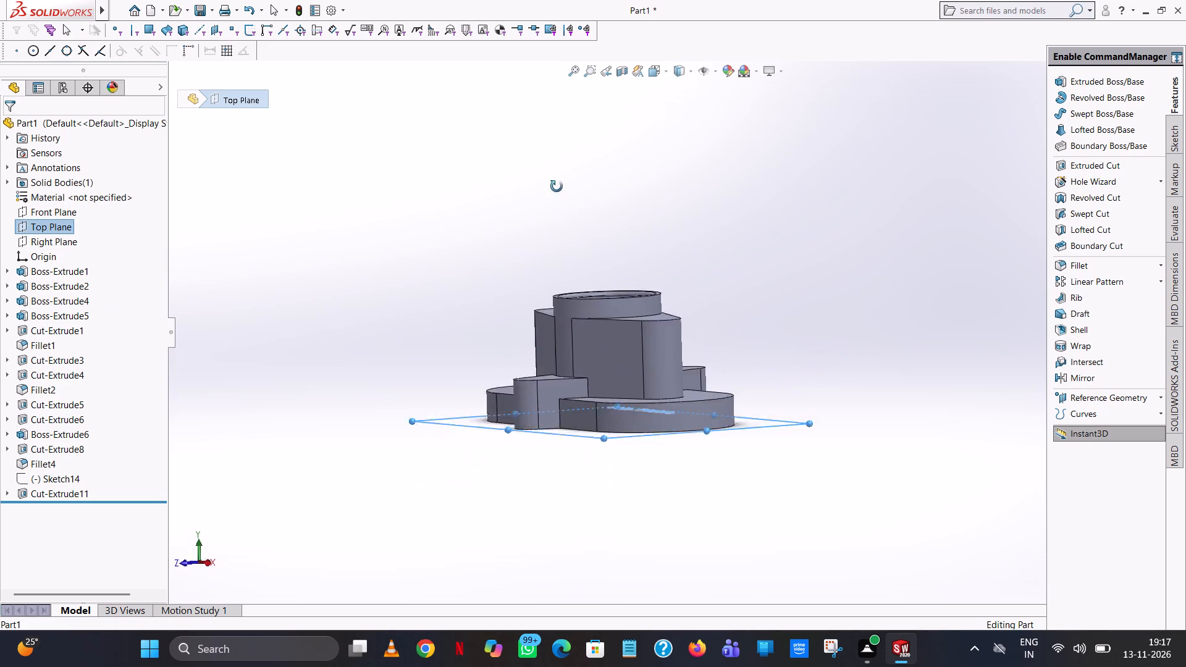
{"action": "middle_click_drag", "start_coordinate": [557, 187], "coordinate": [605, 432]}
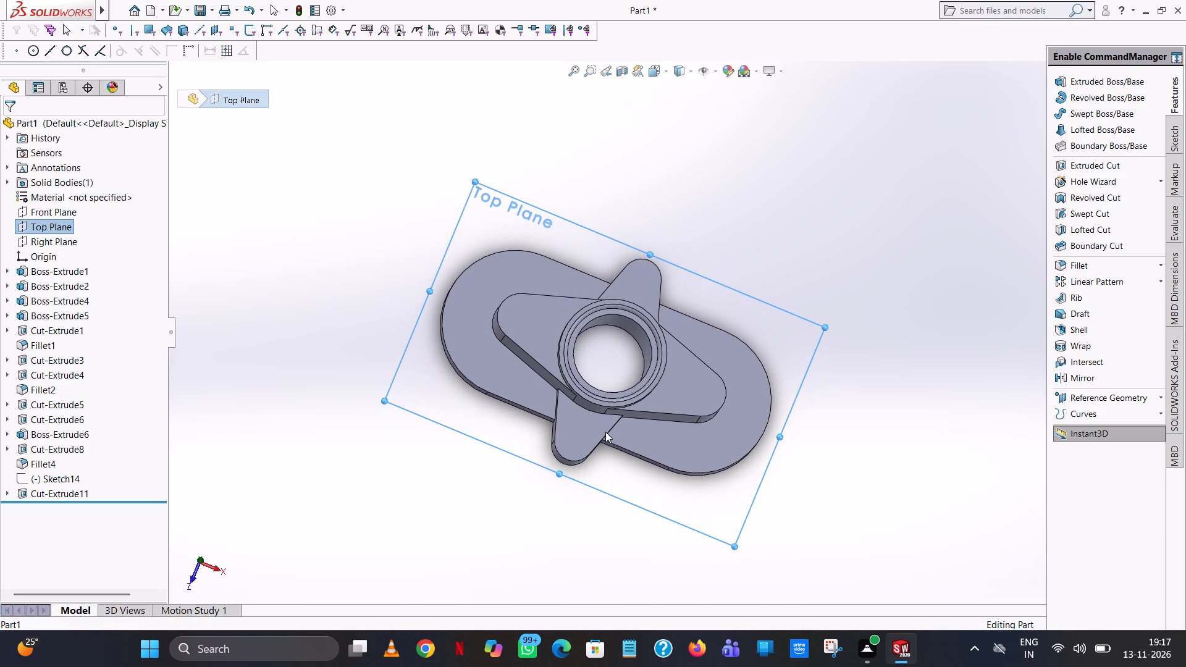
{"action": "scroll", "coordinate": [614, 426], "scroll_direction": "up", "scroll_amount": 1}
{"action": "left_click_drag", "start_coordinate": [614, 425], "coordinate": [646, 497]}
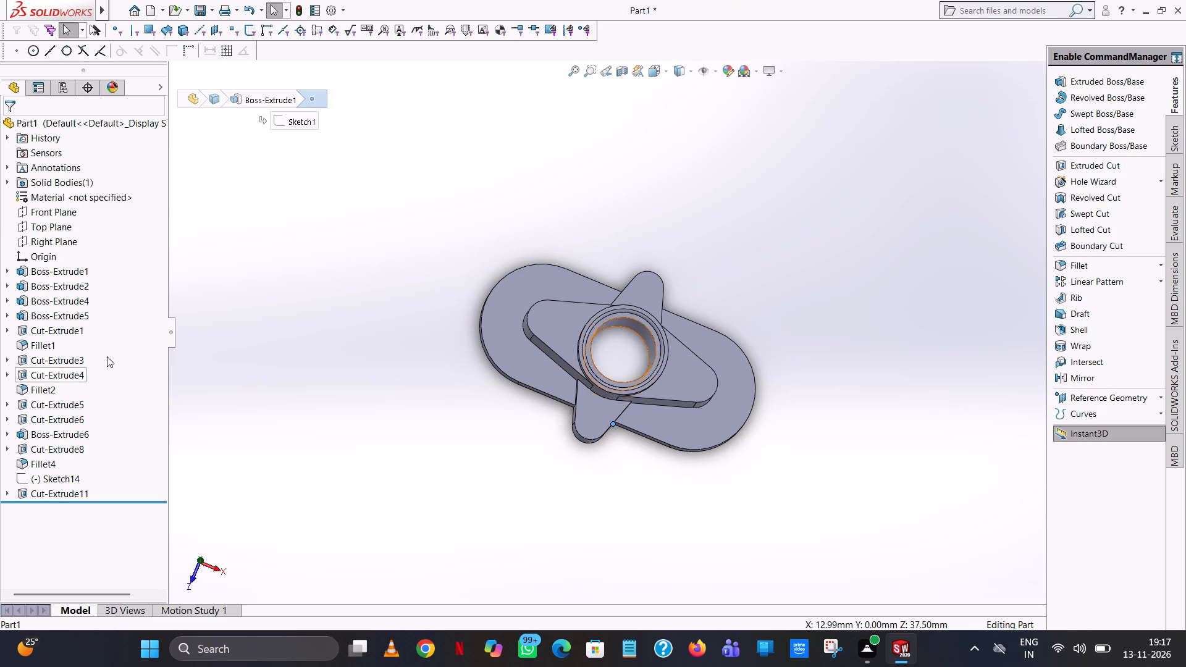
{"action": "middle_click_drag", "start_coordinate": [282, 352], "coordinate": [323, 274]}
{"action": "scroll", "coordinate": [378, 212], "scroll_direction": "up", "scroll_amount": 1}
{"action": "left_click", "coordinate": [314, 266]}
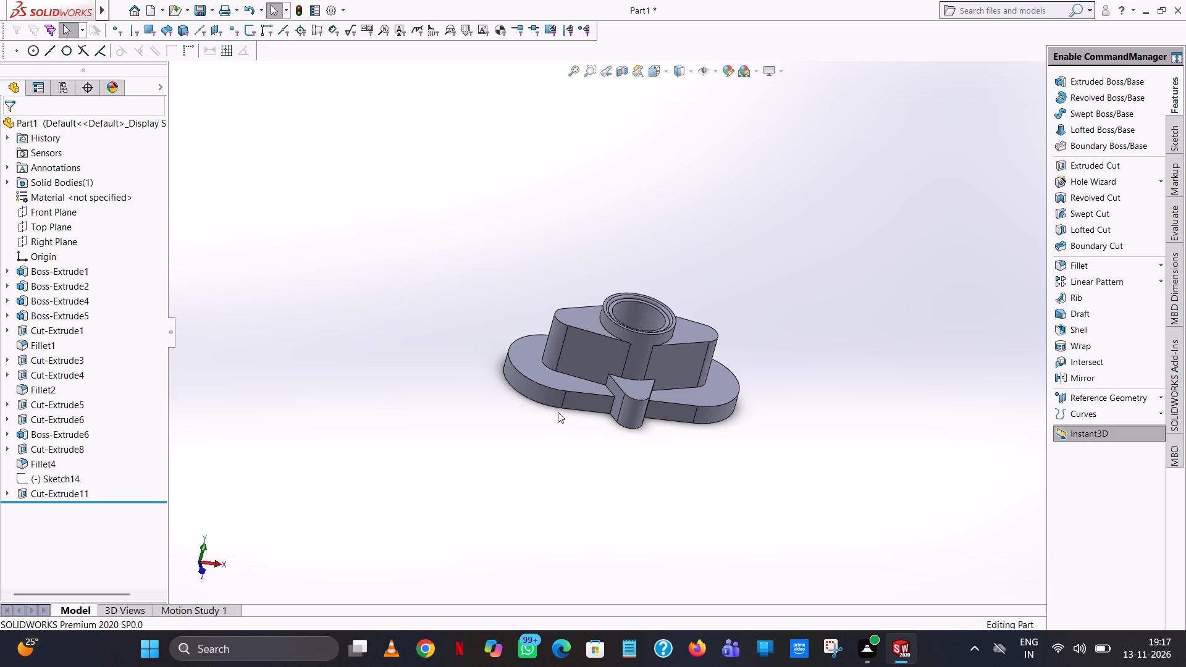
{"action": "middle_click_drag", "start_coordinate": [704, 239], "coordinate": [668, 363]}
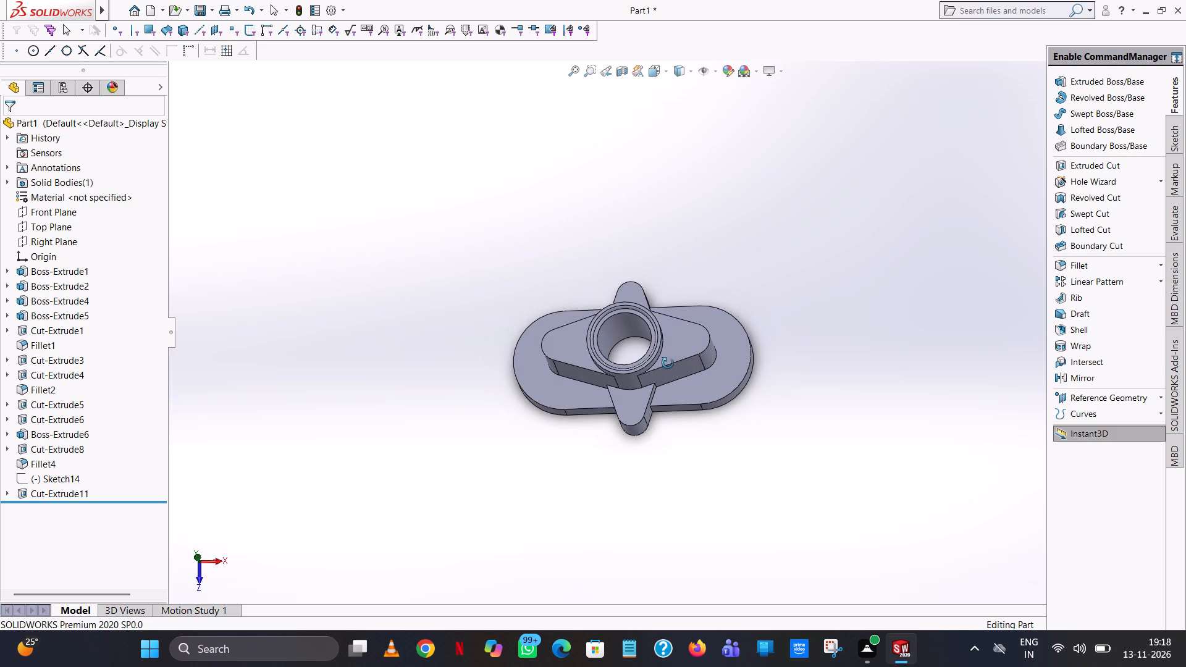
{"action": "middle_click_drag", "start_coordinate": [668, 363], "coordinate": [668, 379]}
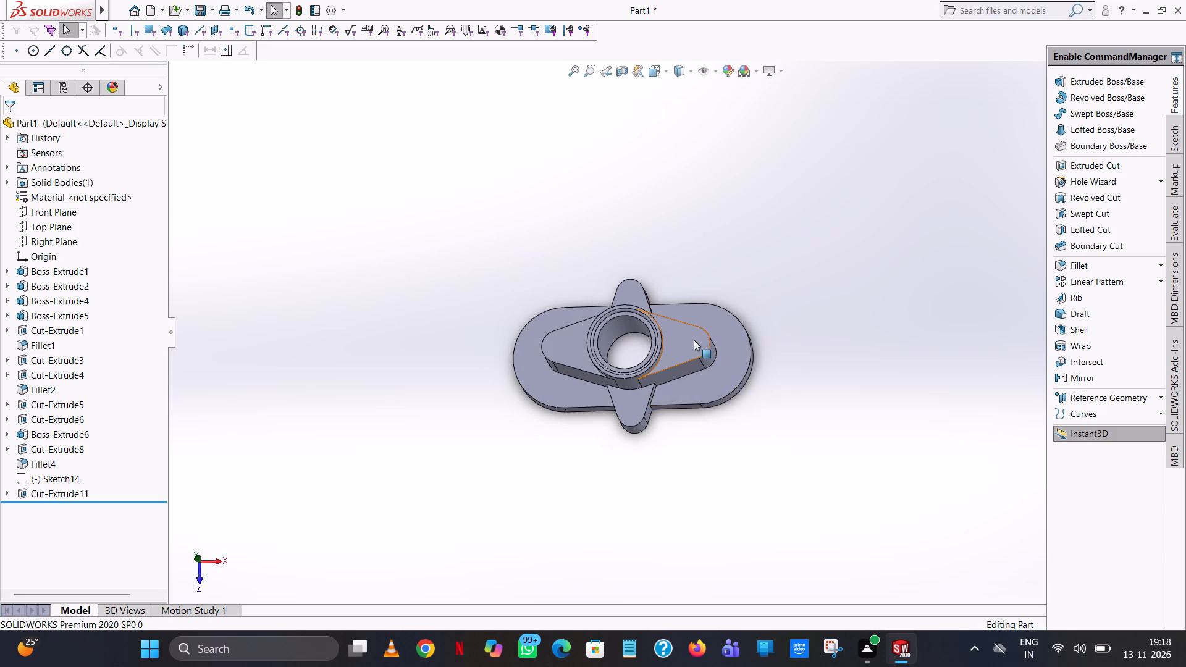
{"action": "middle_click_drag", "start_coordinate": [693, 338], "coordinate": [709, 392]}
{"action": "scroll", "coordinate": [657, 354], "scroll_direction": "down", "scroll_amount": 8}
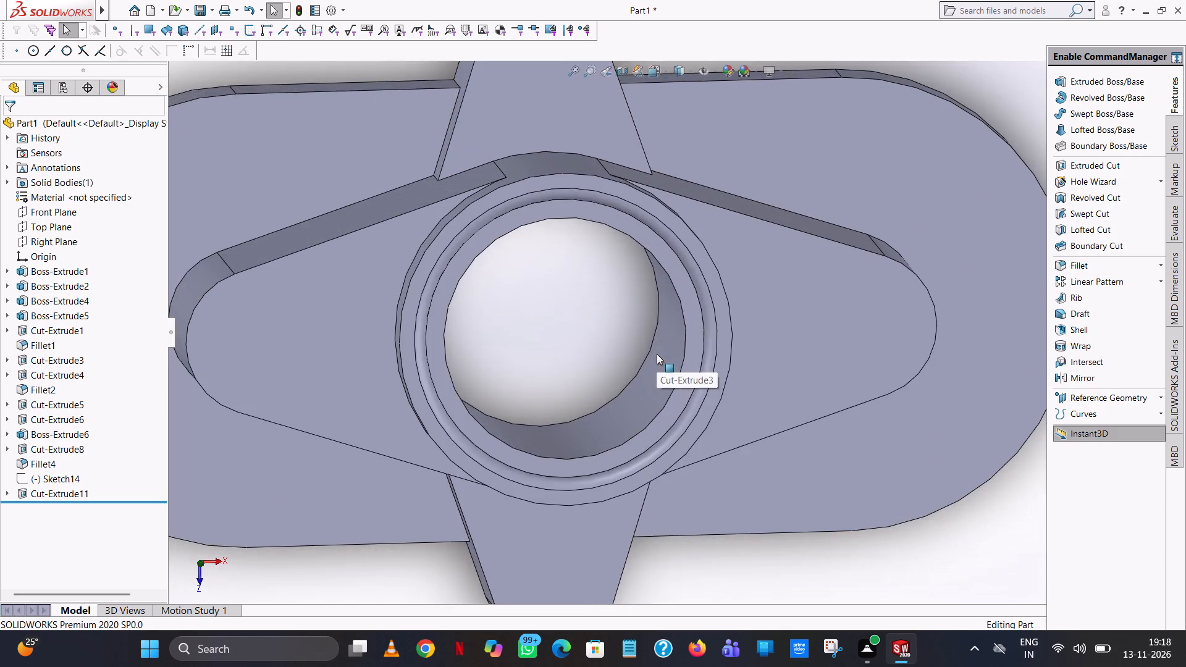
{"action": "middle_click_drag", "start_coordinate": [657, 354], "coordinate": [610, 176]}
{"action": "scroll", "coordinate": [551, 302], "scroll_direction": "up", "scroll_amount": 6}
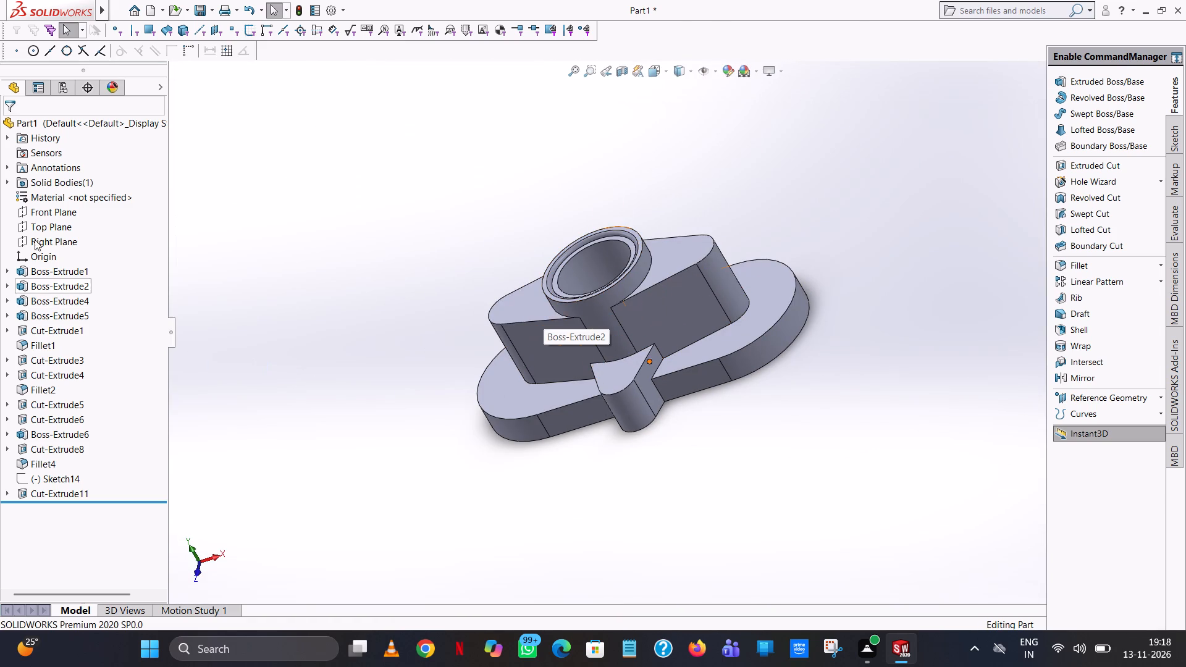
Create a reference plane offset 30 mm above the Top Plane, parallel to it.
{"action": "left_click", "coordinate": [54, 225]}
{"action": "scroll", "coordinate": [300, 195], "scroll_direction": "up", "scroll_amount": 1}
{"action": "middle_click_drag", "start_coordinate": [300, 195], "coordinate": [301, 178]}
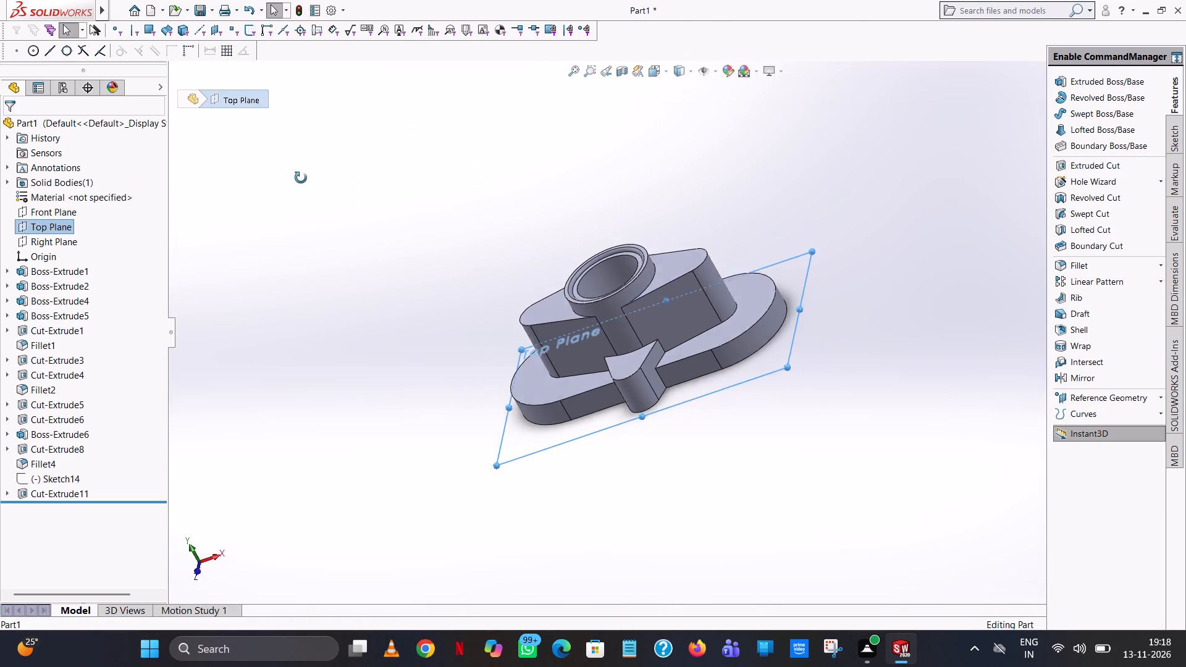
{"action": "middle_click_drag", "start_coordinate": [301, 178], "coordinate": [415, 111]}
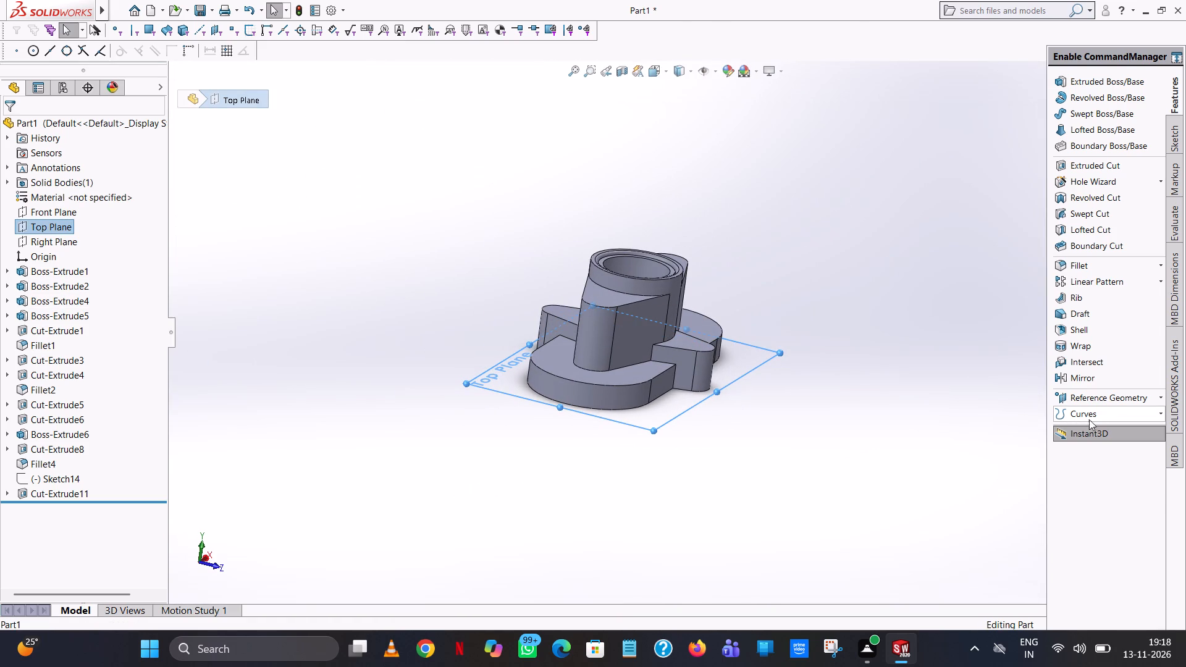
{"action": "left_click", "coordinate": [1109, 402]}
{"action": "left_click", "coordinate": [1104, 401]}
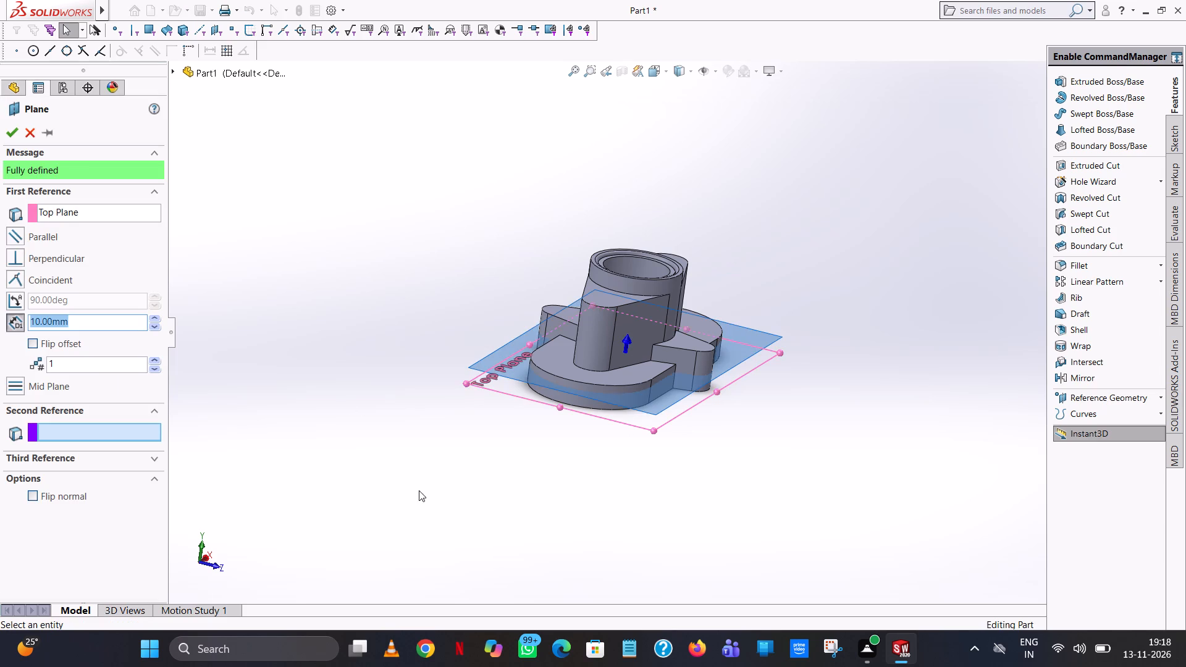
{"action": "scroll", "coordinate": [413, 495], "scroll_direction": "up", "scroll_amount": 1}
{"action": "middle_click_drag", "start_coordinate": [410, 491], "coordinate": [403, 381]}
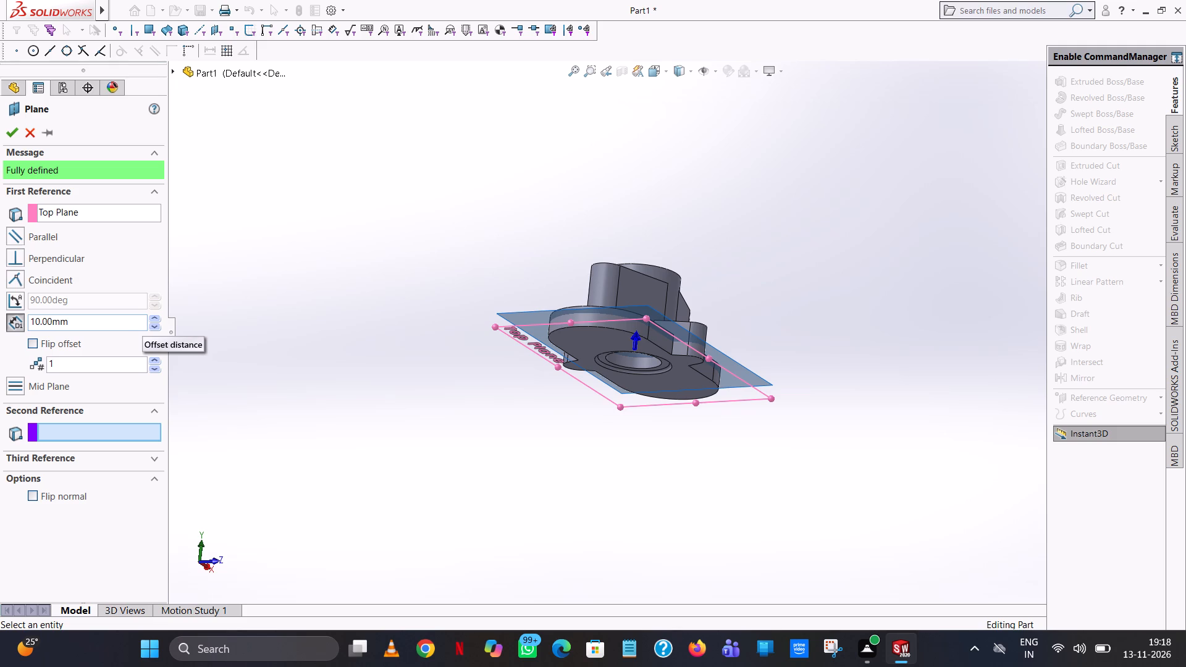
{"action": "left_click", "coordinate": [157, 317]}
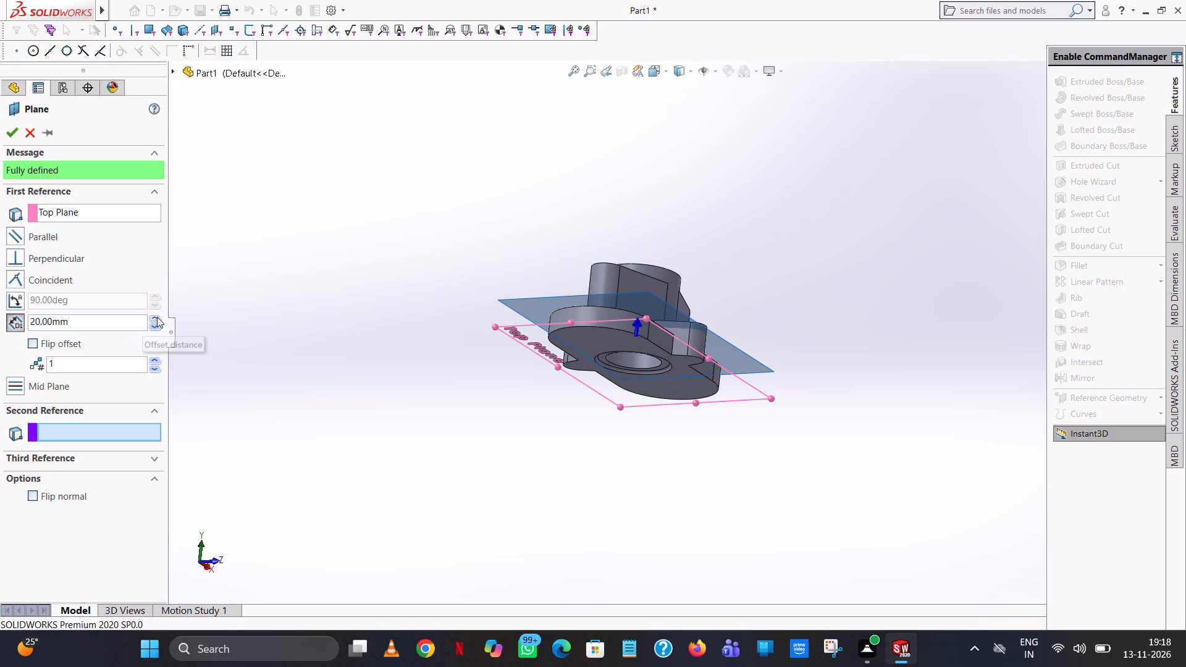
{"action": "left_click", "coordinate": [157, 317]}
{"action": "middle_click_drag", "start_coordinate": [421, 230], "coordinate": [542, 333]}
{"action": "scroll", "coordinate": [537, 408], "scroll_direction": "up", "scroll_amount": 1}
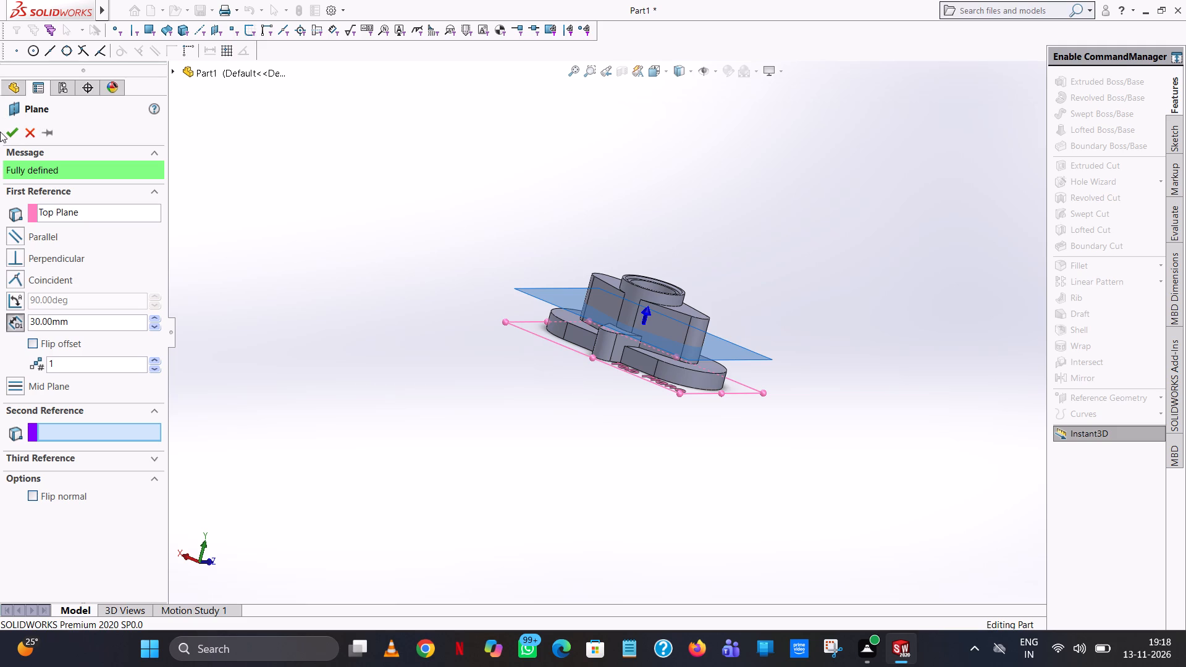
{"action": "left_click", "coordinate": [14, 124]}
{"action": "left_click", "coordinate": [502, 240]}
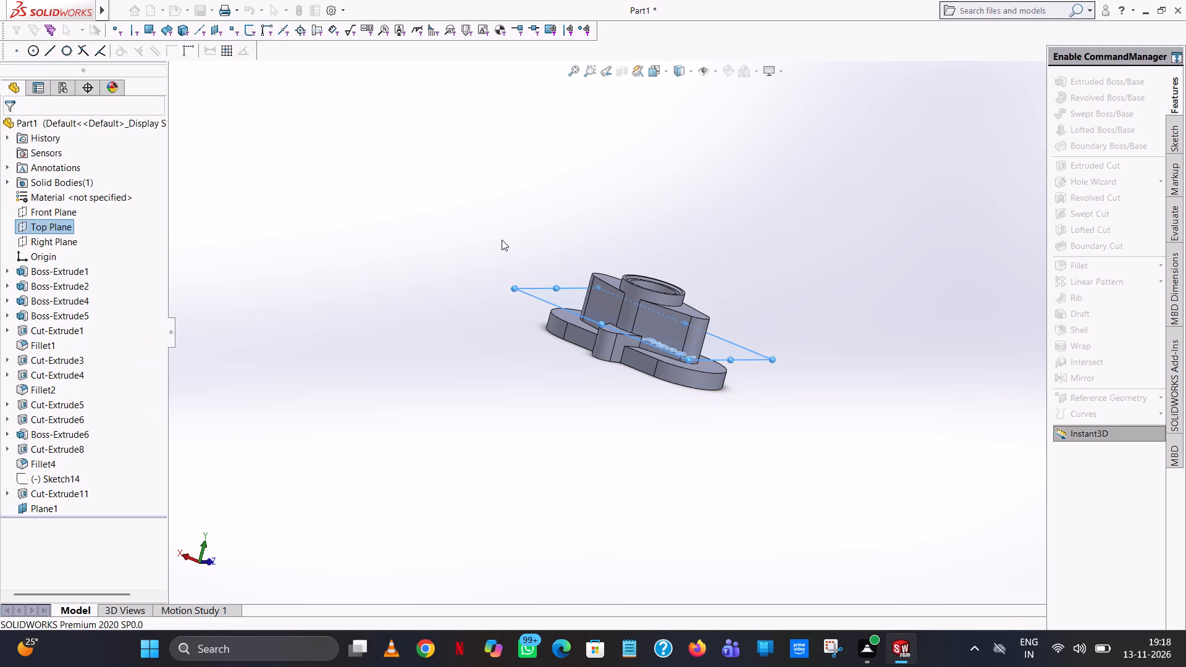
Start a sketch on the new offset plane and draw a 20 mm radius circle centred on the origin.
{"action": "scroll", "coordinate": [485, 244], "scroll_direction": "up", "scroll_amount": 1}
{"action": "middle_click_drag", "start_coordinate": [484, 245], "coordinate": [500, 354]}
{"action": "scroll", "coordinate": [500, 354], "scroll_direction": "down", "scroll_amount": 1}
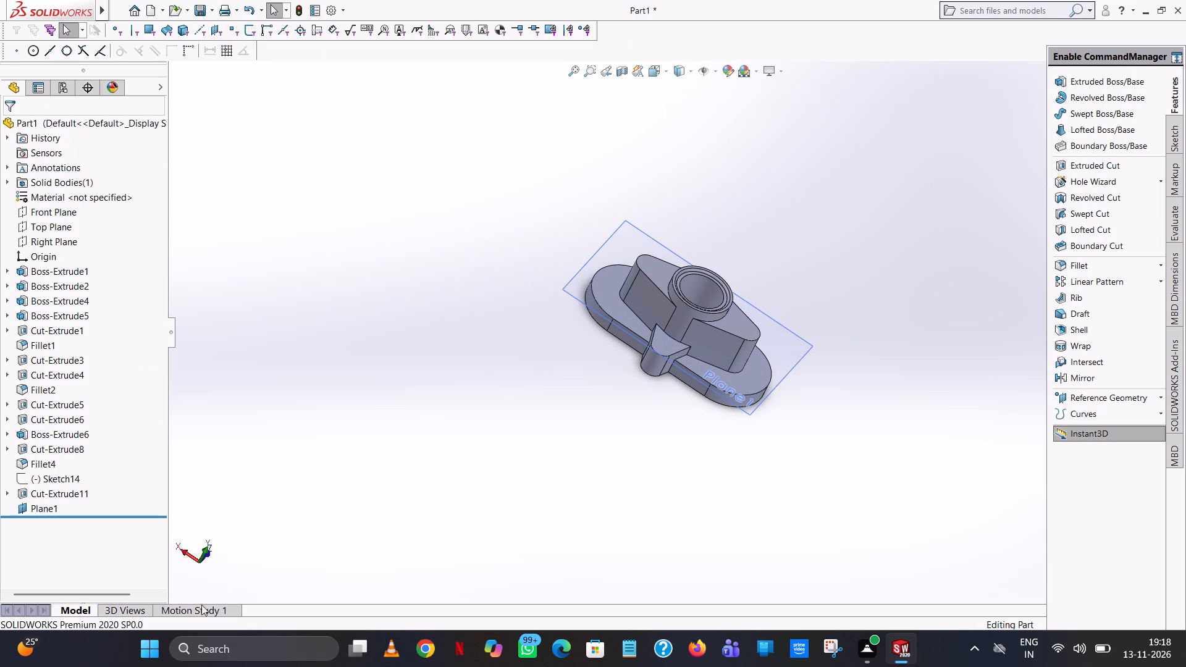
{"action": "left_click", "coordinate": [49, 503]}
{"action": "left_click", "coordinate": [65, 484]}
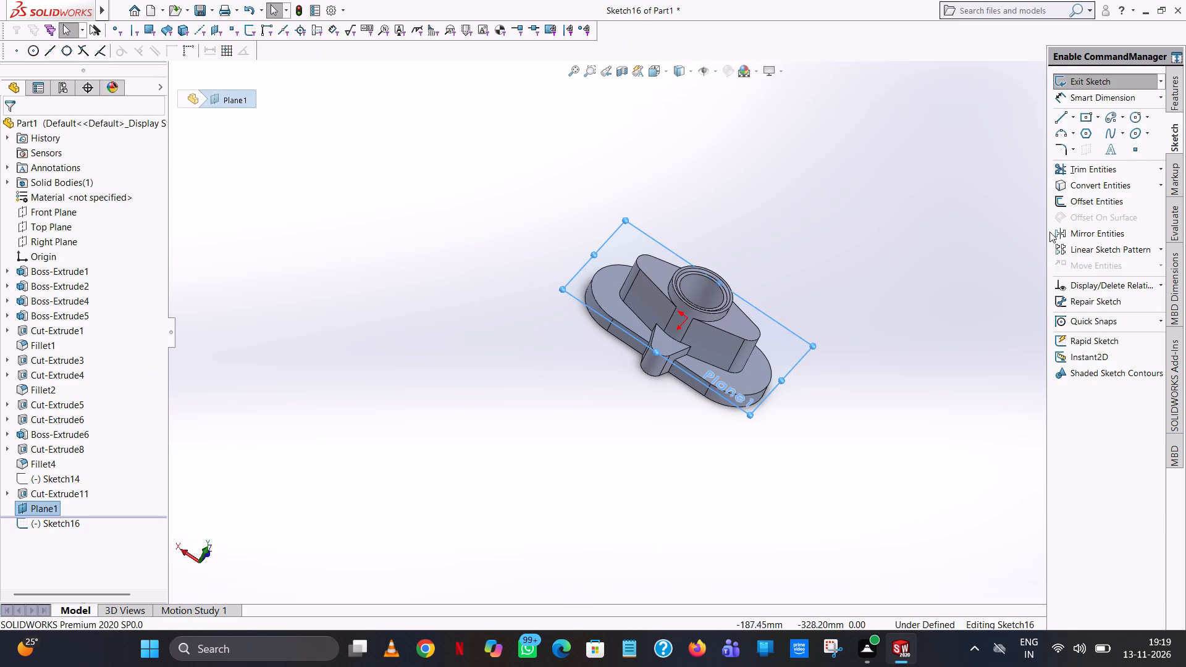
{"action": "left_click", "coordinate": [664, 69]}
{"action": "left_click", "coordinate": [730, 140]}
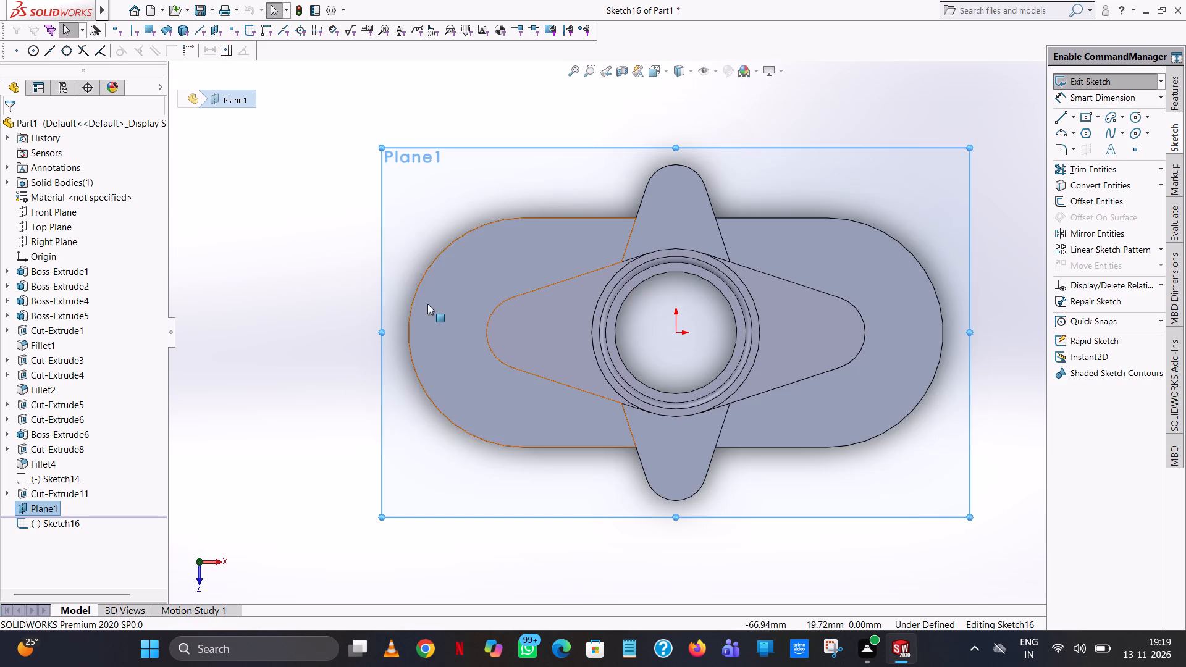
{"action": "left_click", "coordinate": [1136, 119]}
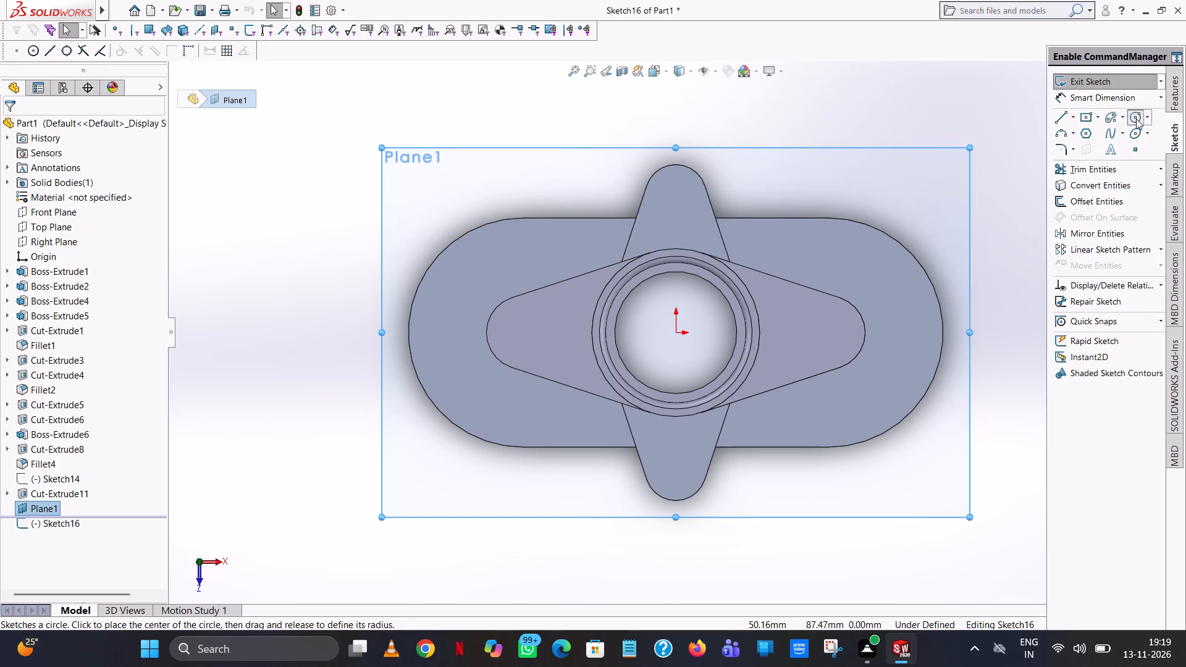
{"action": "left_click", "coordinate": [676, 334]}
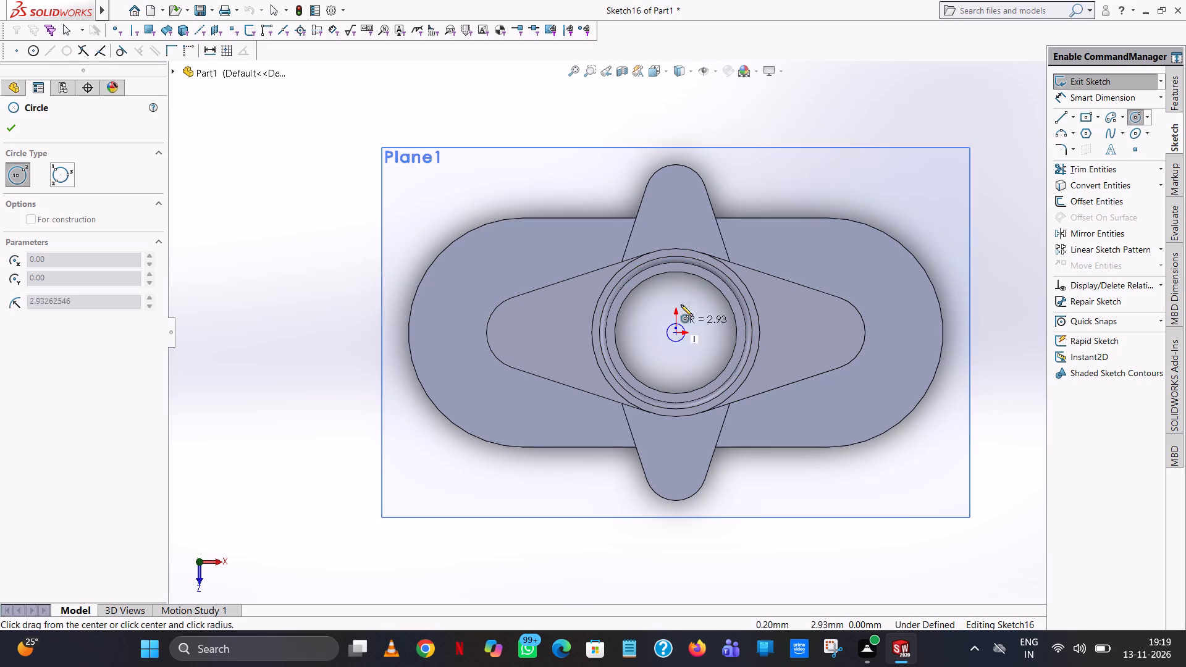
{"action": "left_click", "coordinate": [683, 273]}
{"action": "right_click", "coordinate": [683, 273]}
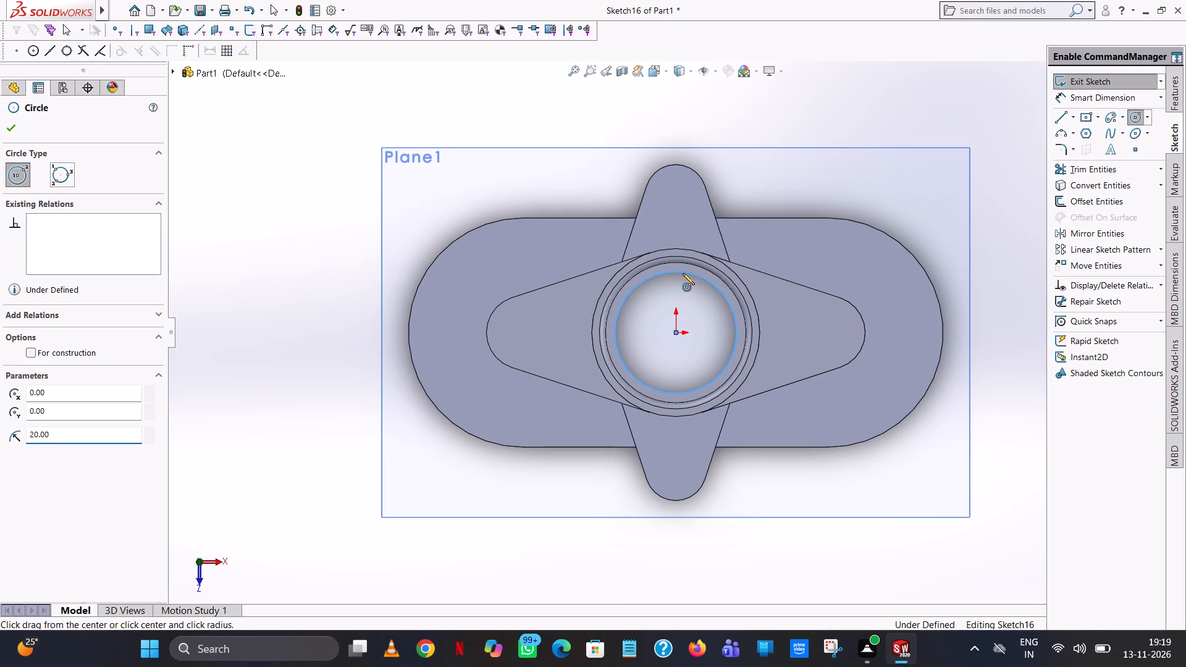
Set the sketched circle's radius to 10 mm.
{"action": "left_click", "coordinate": [713, 285]}
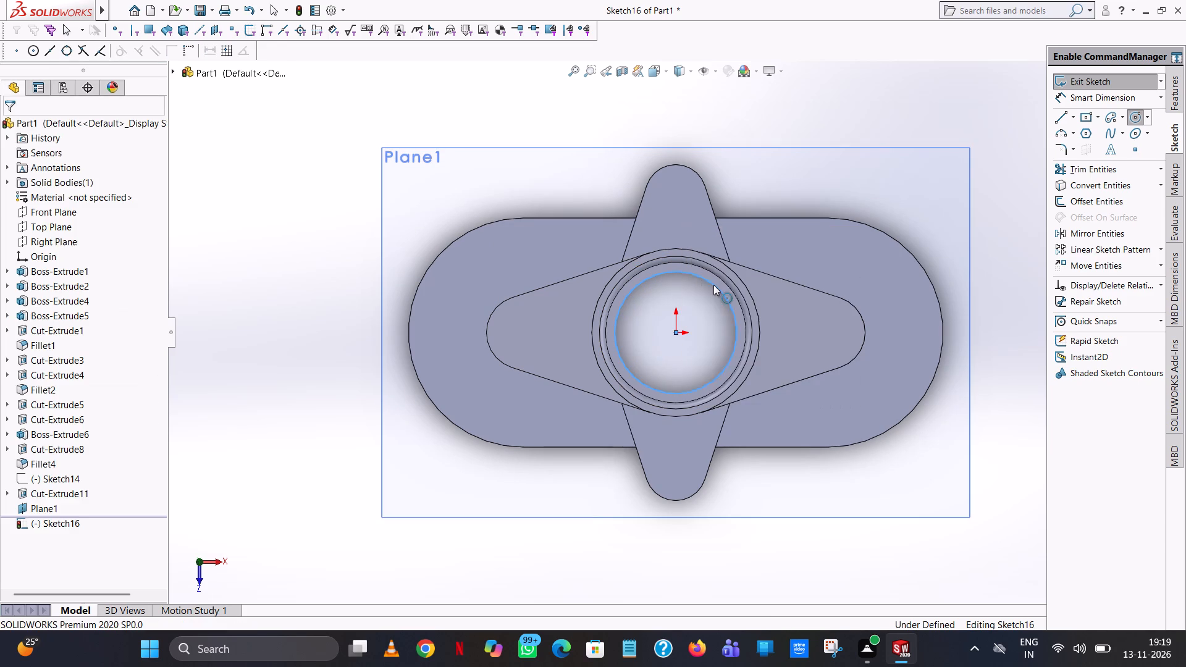
{"action": "left_click", "coordinate": [695, 277]}
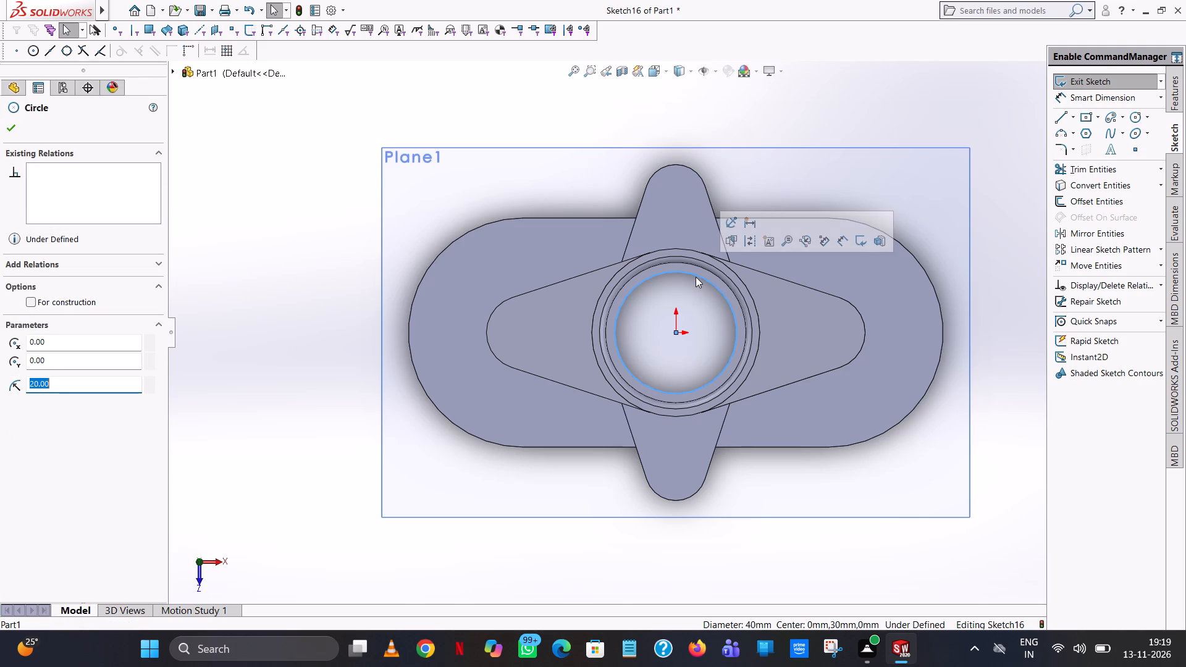
{"action": "type", "text": "10"}
{"action": "key", "text": "Return"}
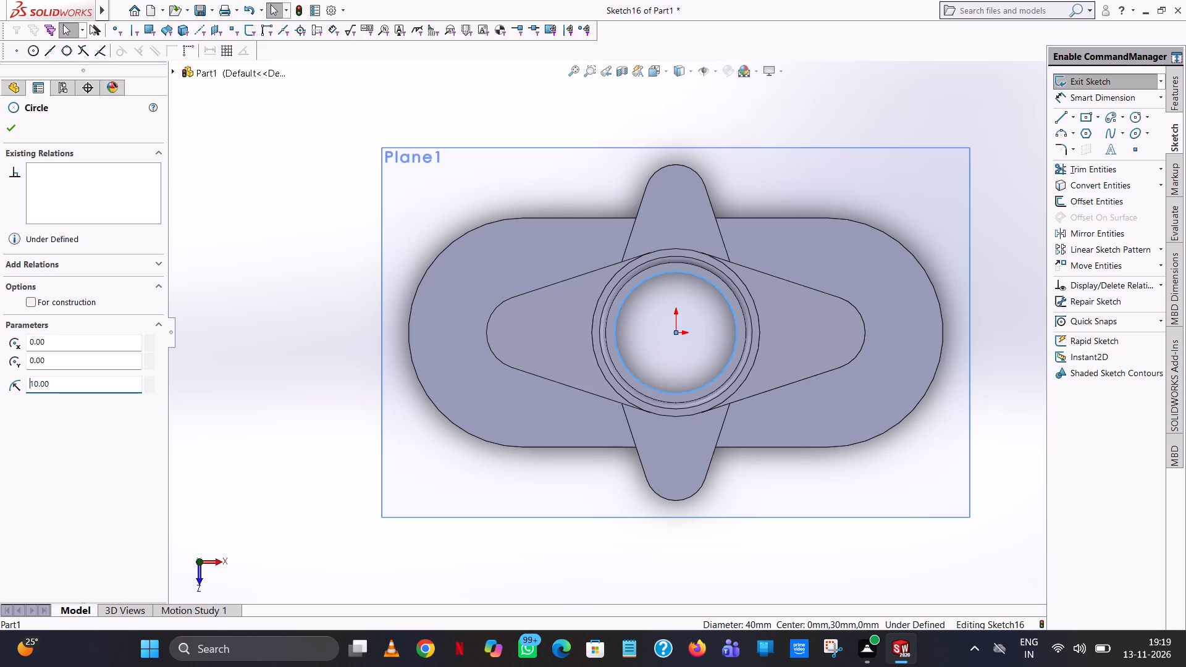
{"action": "left_click", "coordinate": [6, 120]}
{"action": "left_click", "coordinate": [224, 159]}
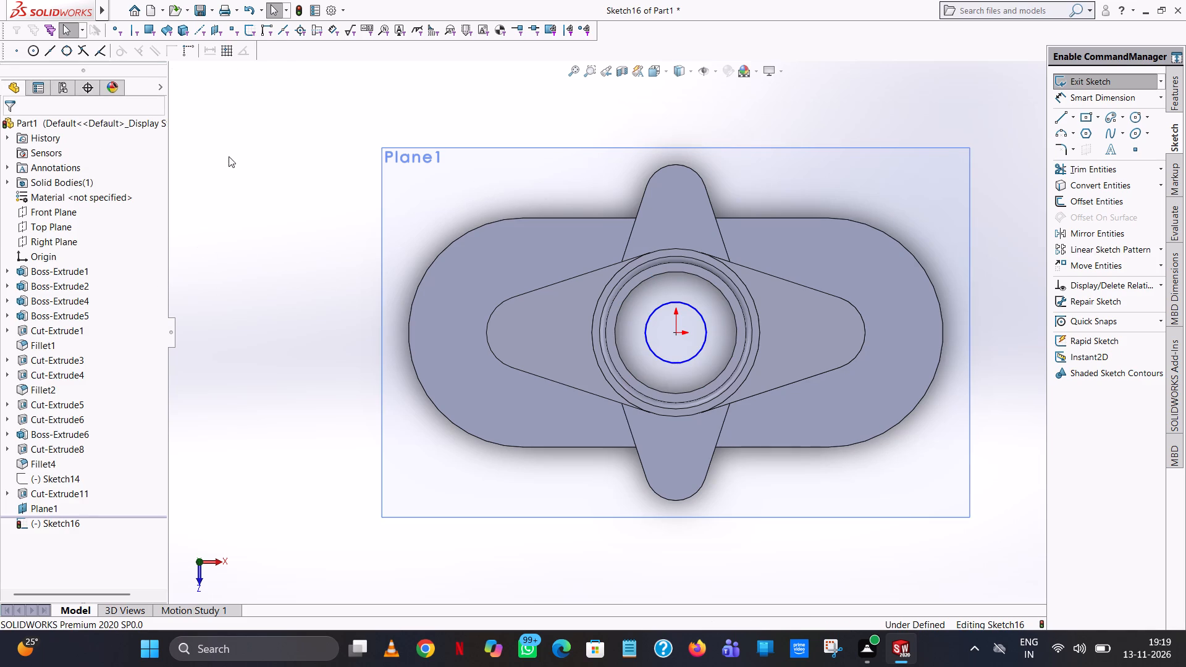
Sketch a 20 mm vertical line from the origin up to the edge of the central bore.
{"action": "left_click", "coordinate": [1059, 122]}
{"action": "left_click", "coordinate": [674, 332]}
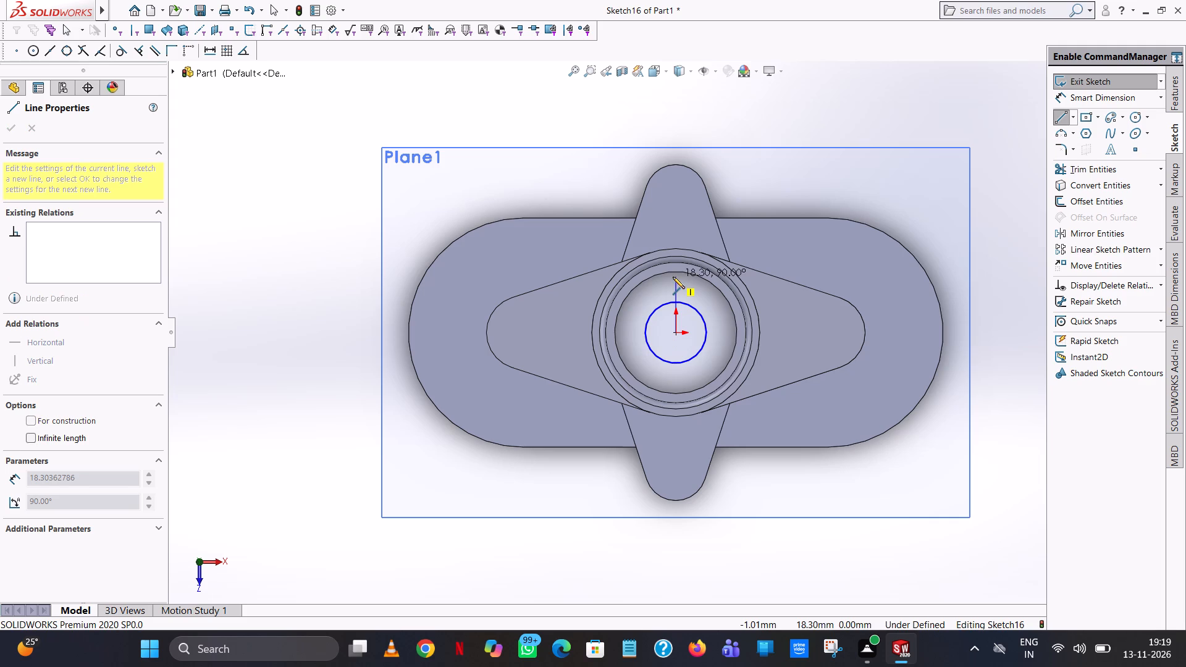
{"action": "scroll", "coordinate": [675, 273], "scroll_direction": "down", "scroll_amount": 5}
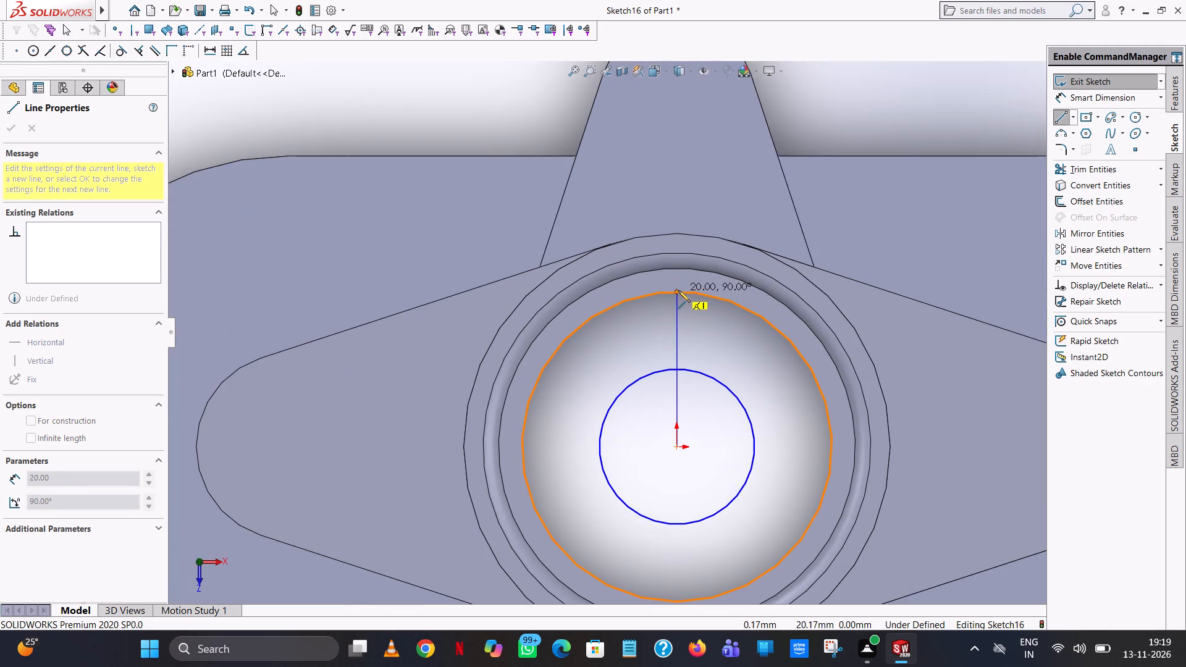
{"action": "left_click", "coordinate": [678, 292]}
{"action": "right_click", "coordinate": [678, 292]}
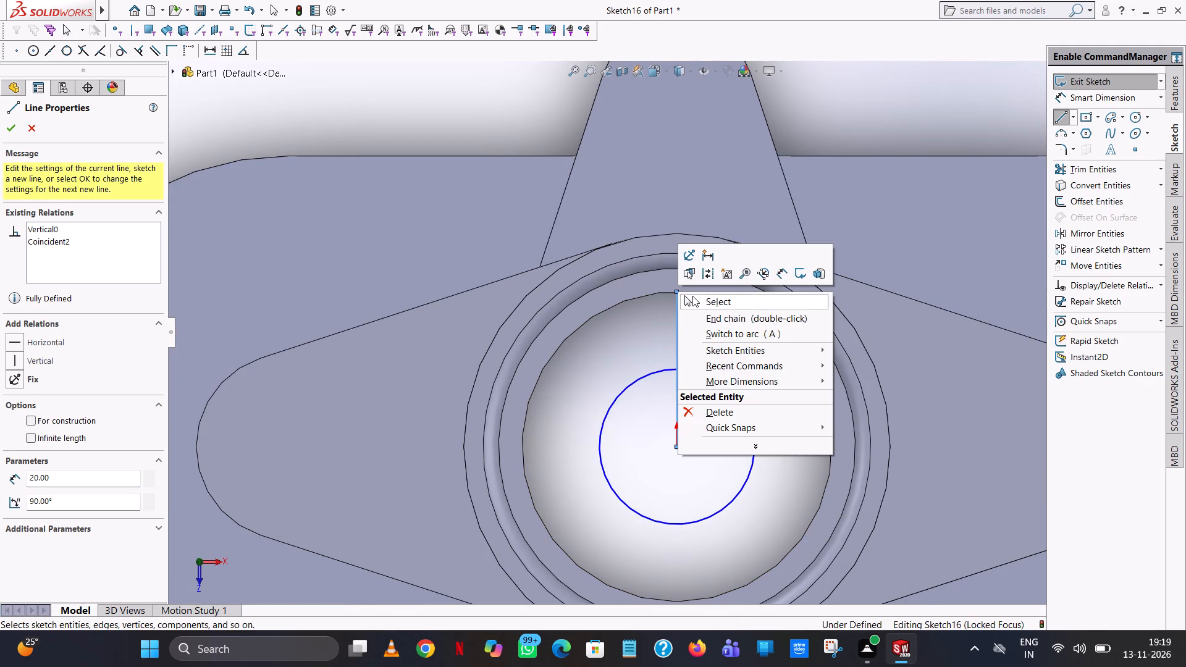
{"action": "left_click", "coordinate": [693, 296]}
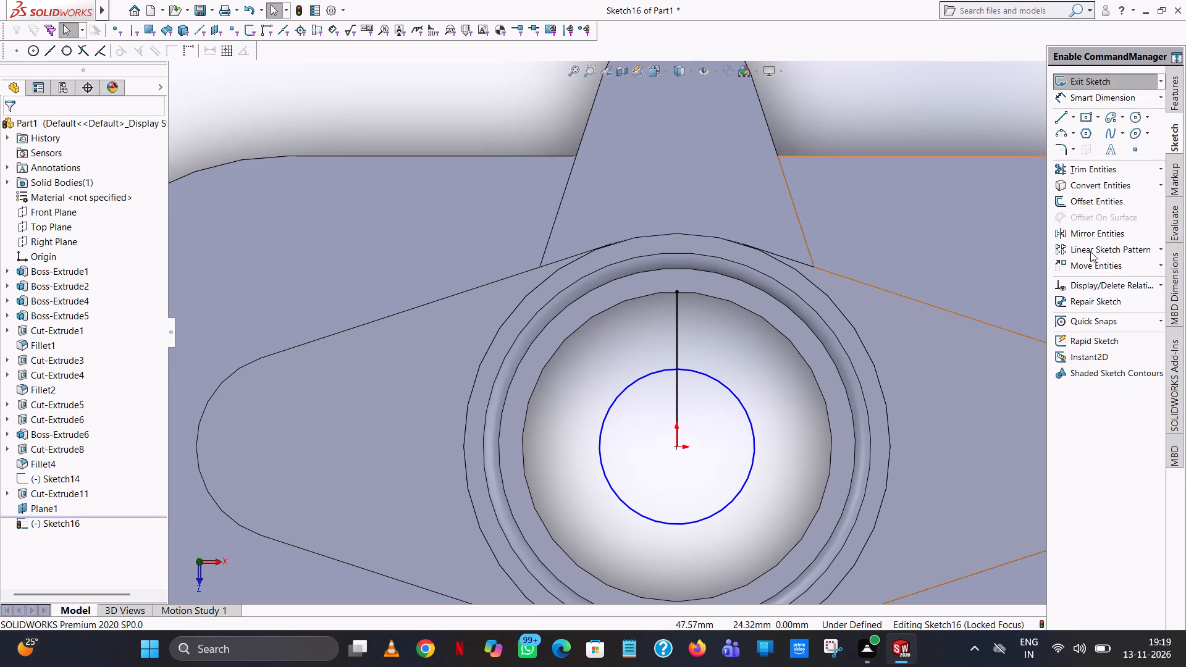
Offset the vertical line 2.5 mm bi-directionally, with dimensions added.
{"action": "left_click", "coordinate": [1114, 202]}
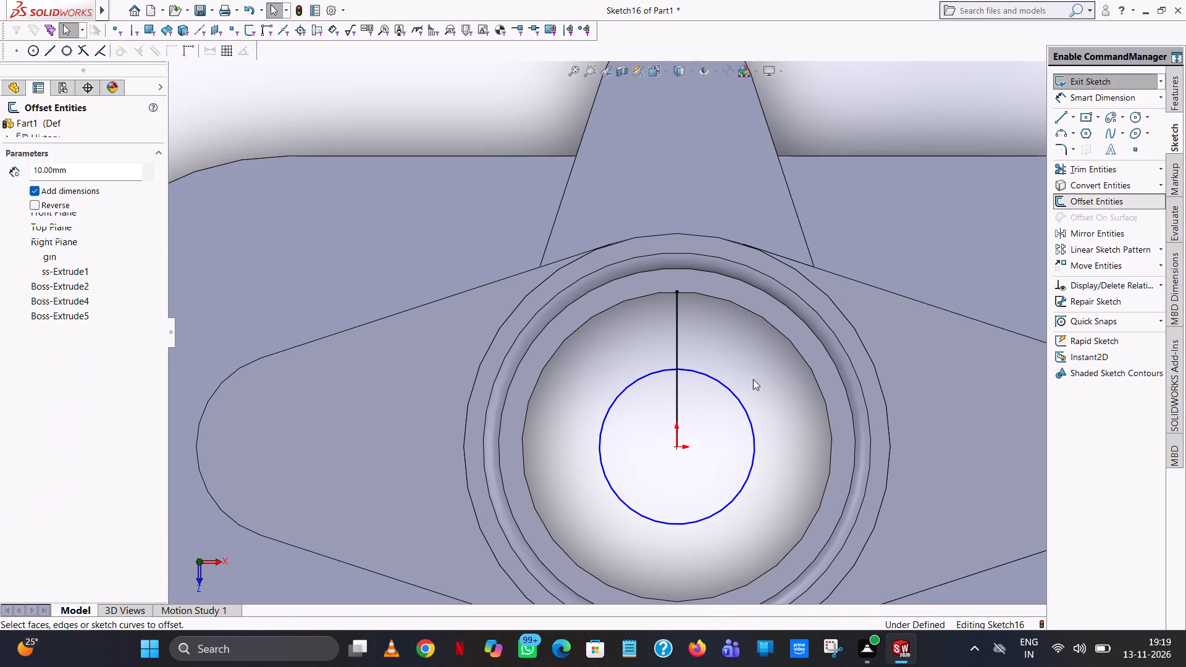
{"action": "left_click", "coordinate": [676, 332]}
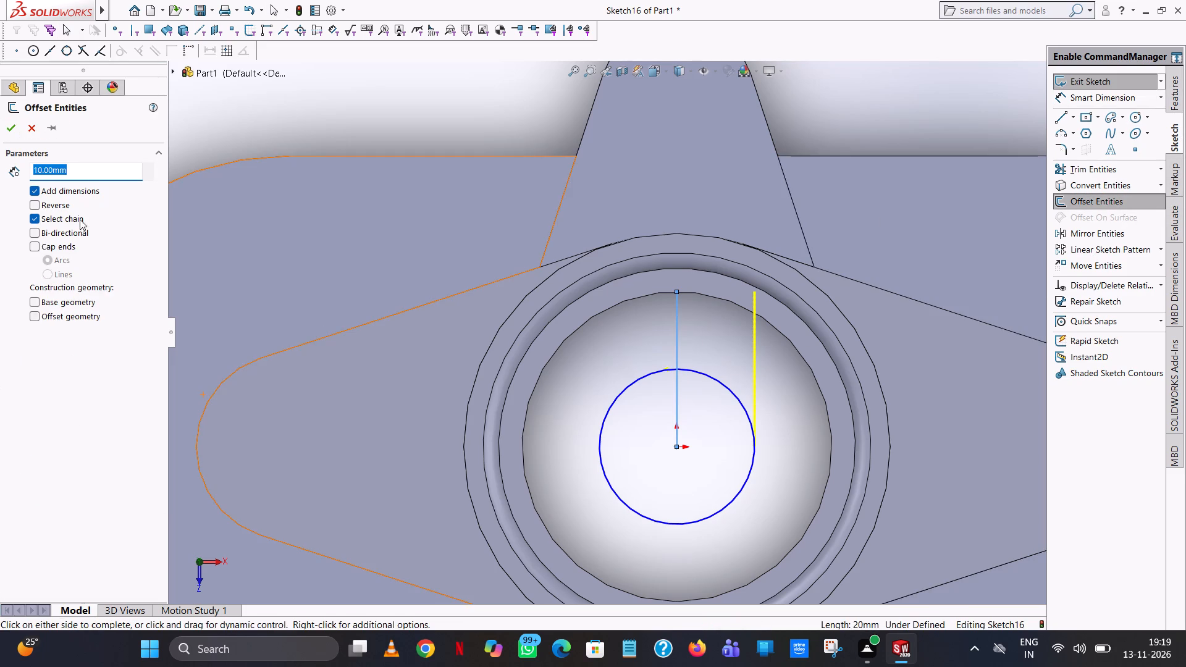
{"action": "type", "text": "2.5"}
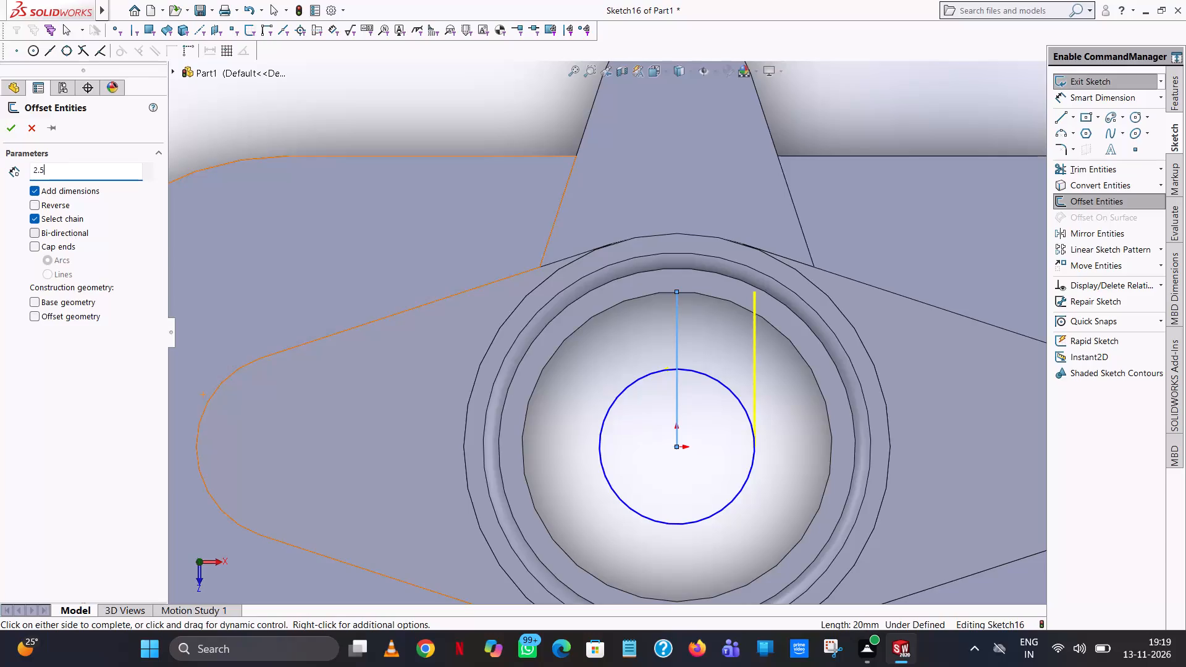
{"action": "left_click", "coordinate": [32, 232]}
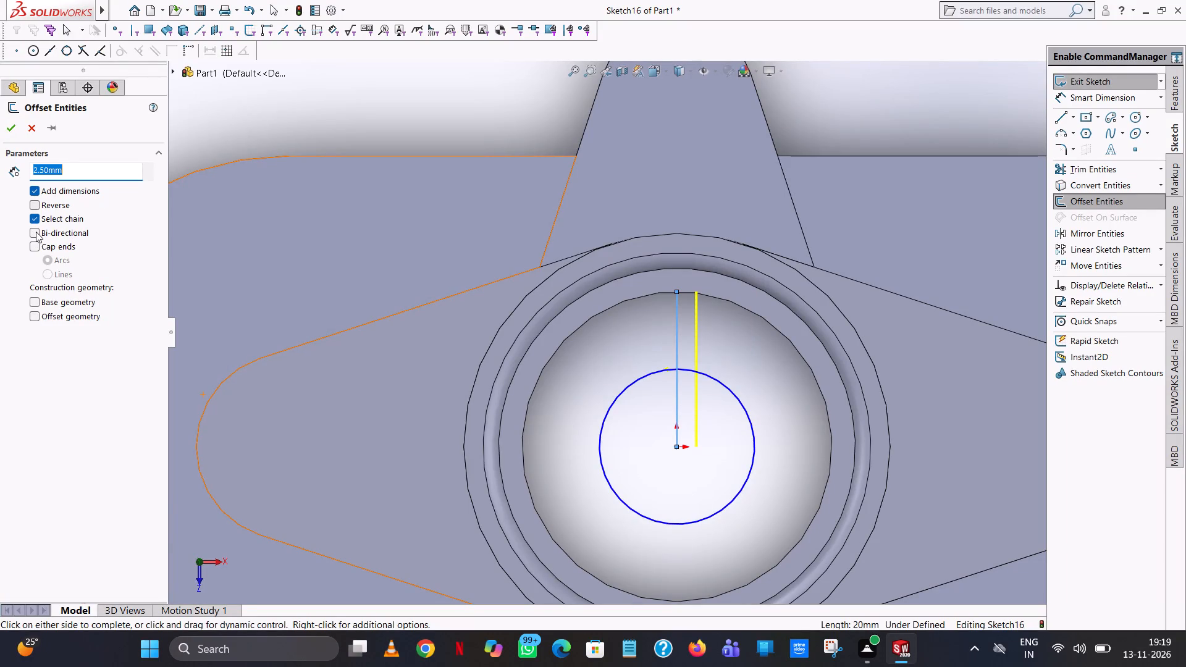
{"action": "left_click", "coordinate": [36, 232]}
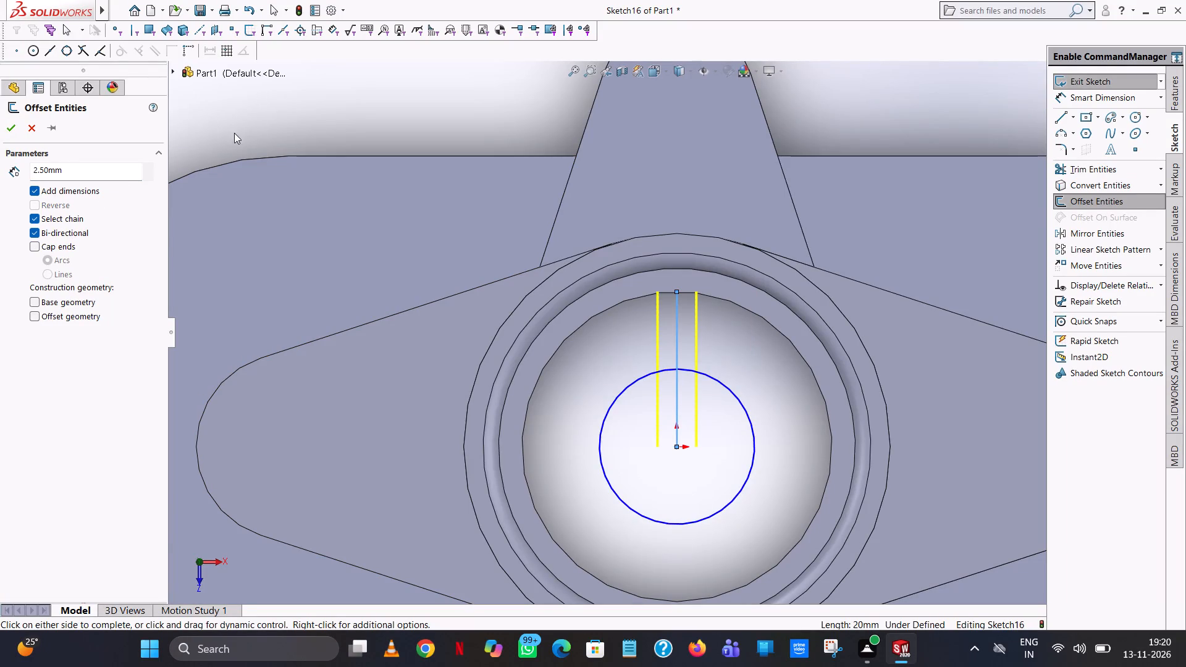
{"action": "left_click", "coordinate": [272, 108]}
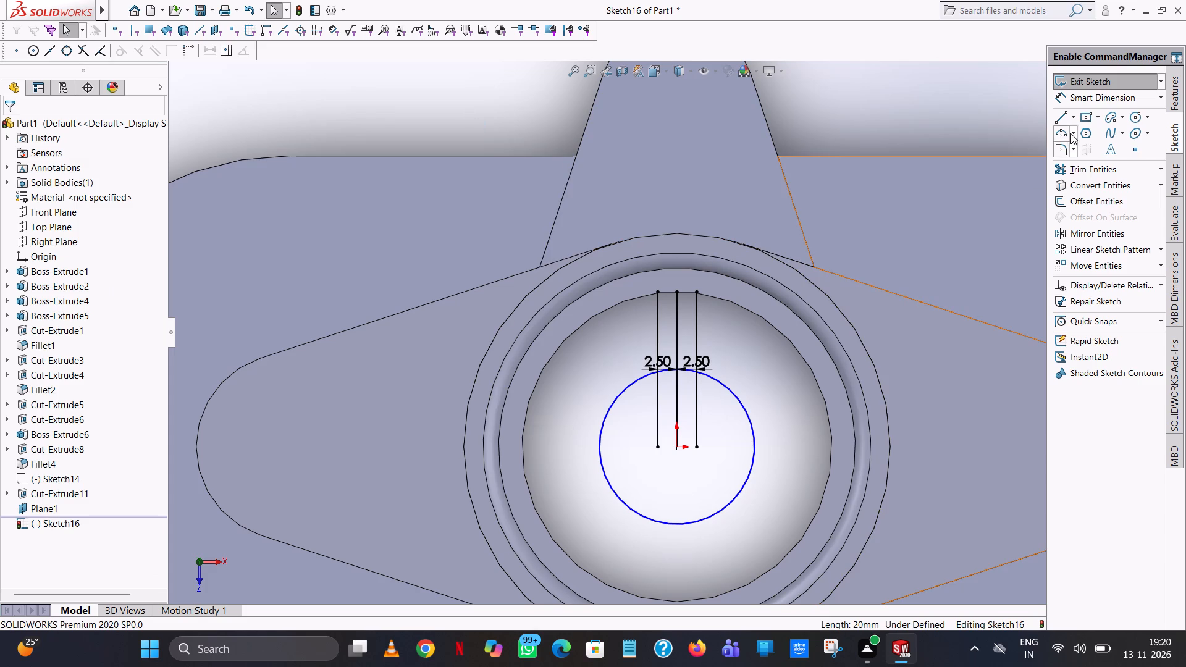
Circular-pattern the three vertical lines about the origin as 4 equally spaced instances over 360 degrees.
{"action": "left_click", "coordinate": [1159, 251]}
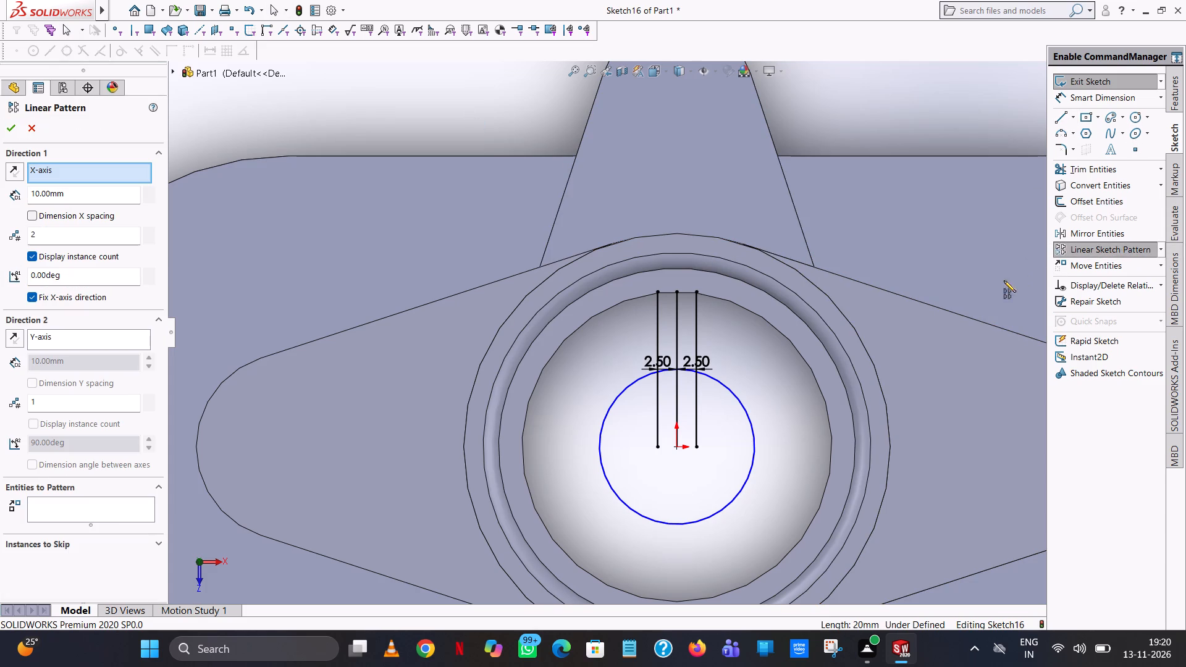
{"action": "left_click", "coordinate": [31, 128]}
{"action": "left_click", "coordinate": [1163, 247]}
{"action": "left_click", "coordinate": [1119, 269]}
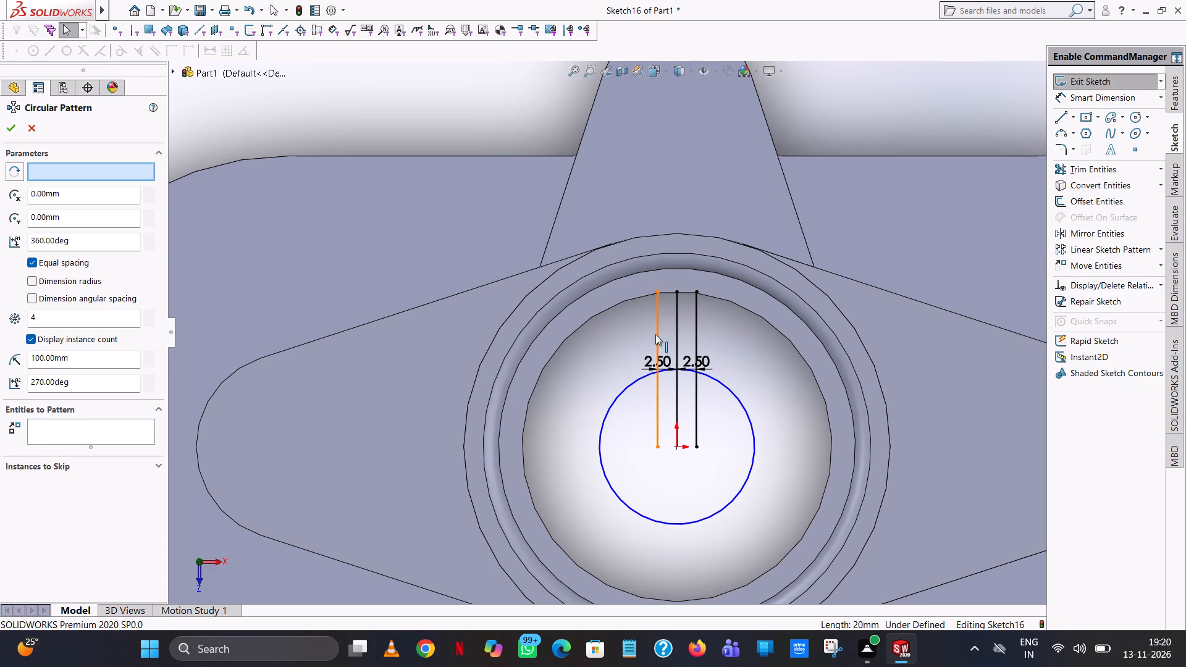
{"action": "left_click", "coordinate": [655, 334]}
{"action": "left_click", "coordinate": [678, 330]}
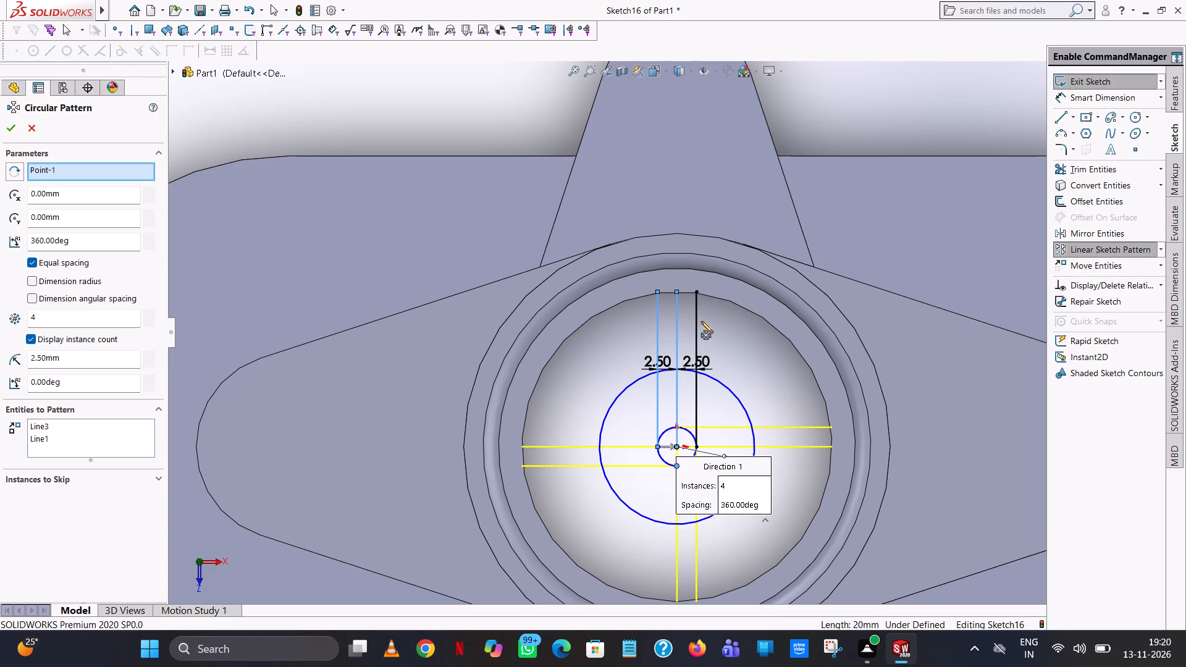
{"action": "left_click", "coordinate": [695, 316]}
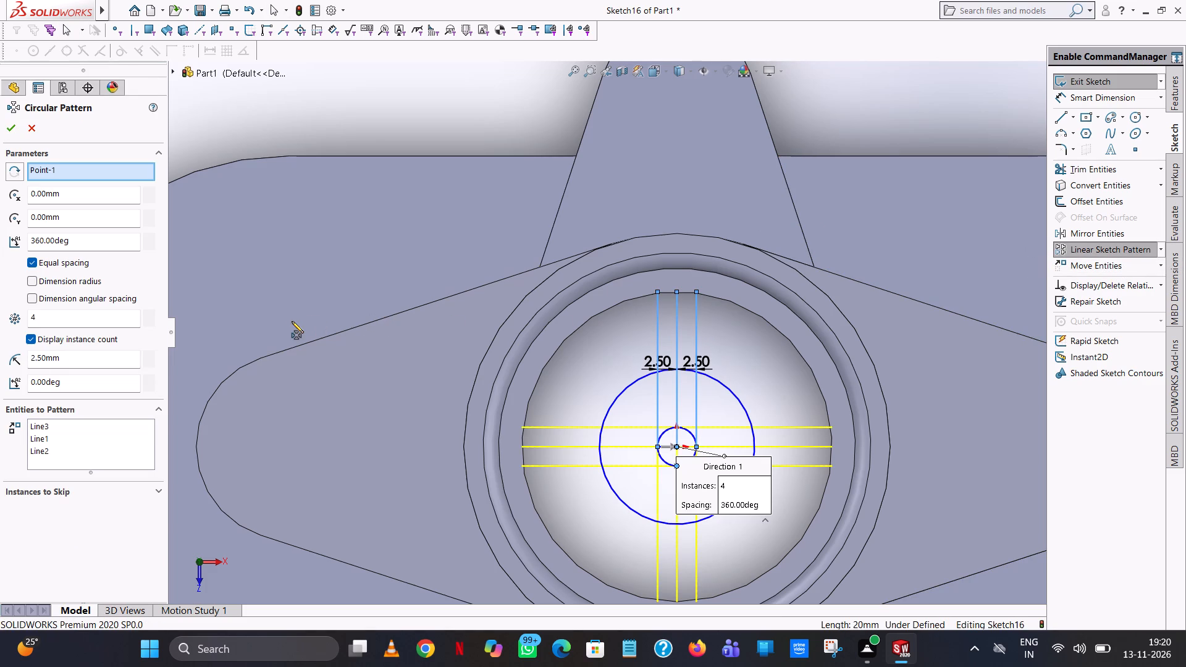
{"action": "left_click", "coordinate": [14, 132]}
{"action": "left_click", "coordinate": [456, 136]}
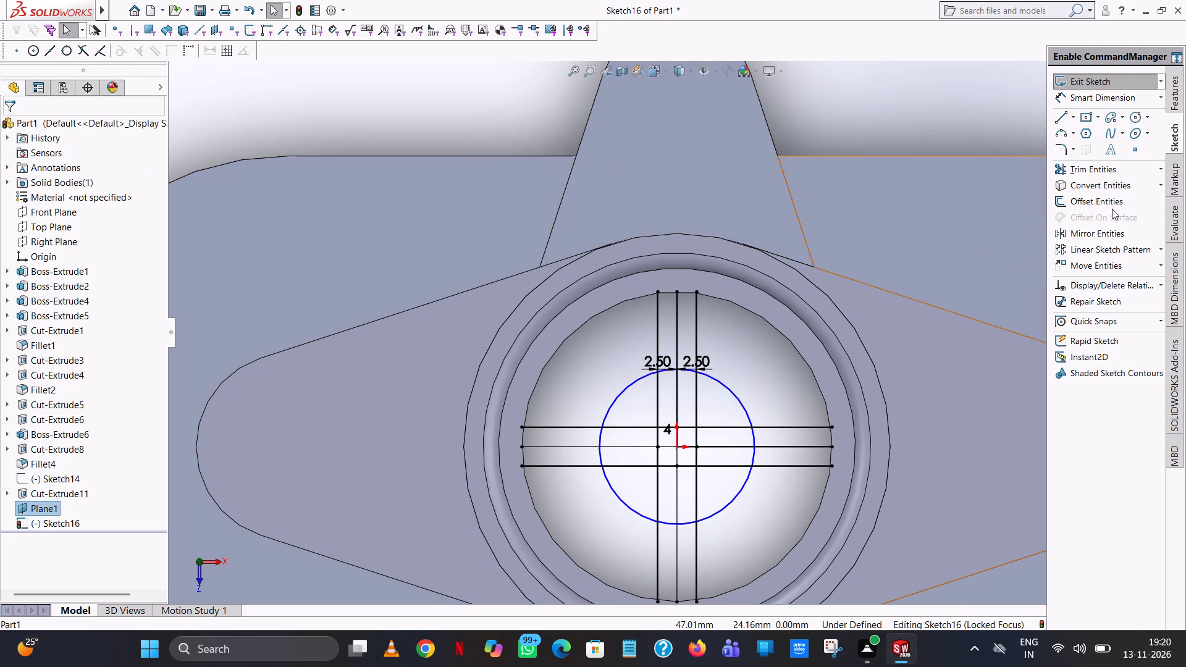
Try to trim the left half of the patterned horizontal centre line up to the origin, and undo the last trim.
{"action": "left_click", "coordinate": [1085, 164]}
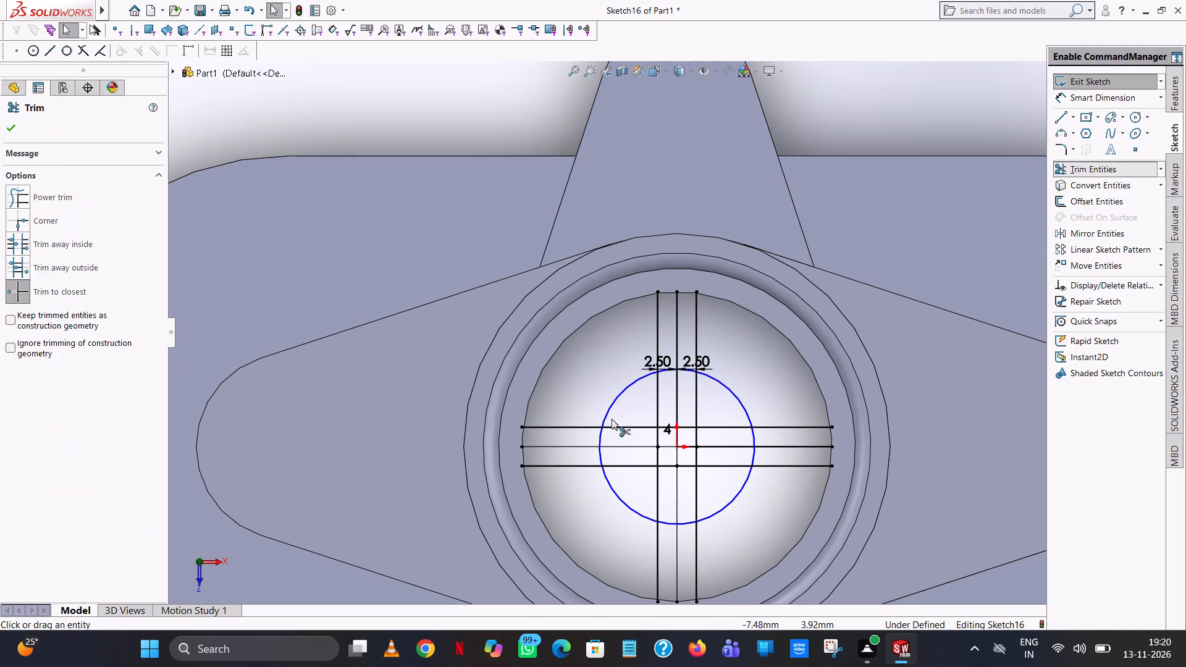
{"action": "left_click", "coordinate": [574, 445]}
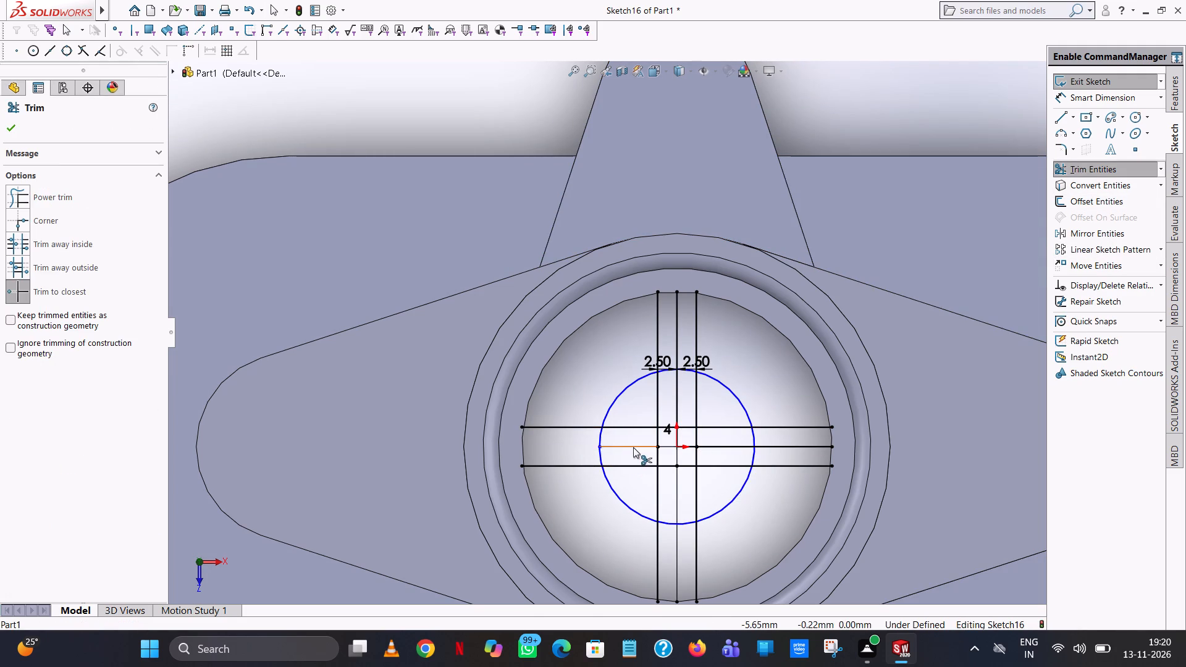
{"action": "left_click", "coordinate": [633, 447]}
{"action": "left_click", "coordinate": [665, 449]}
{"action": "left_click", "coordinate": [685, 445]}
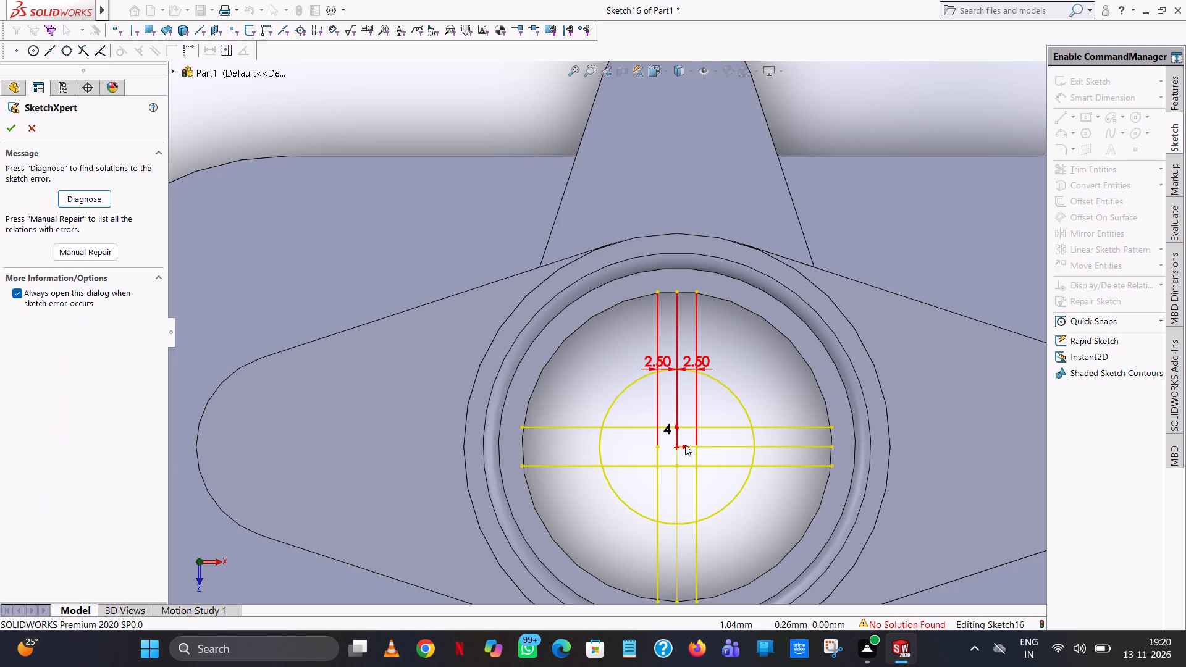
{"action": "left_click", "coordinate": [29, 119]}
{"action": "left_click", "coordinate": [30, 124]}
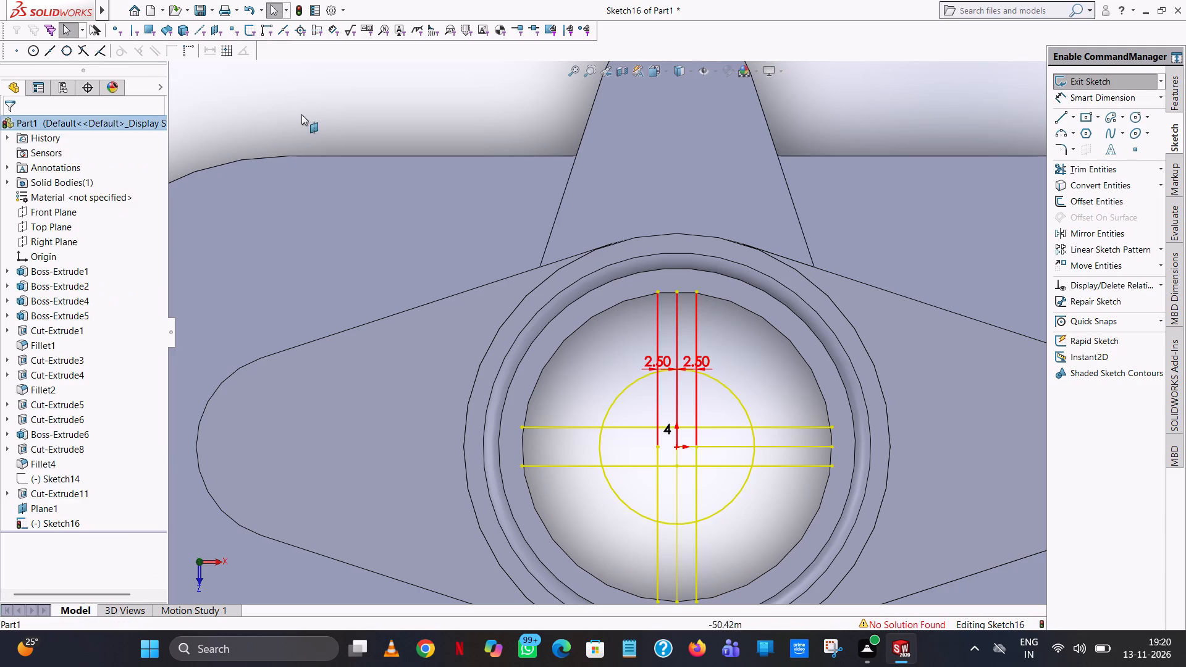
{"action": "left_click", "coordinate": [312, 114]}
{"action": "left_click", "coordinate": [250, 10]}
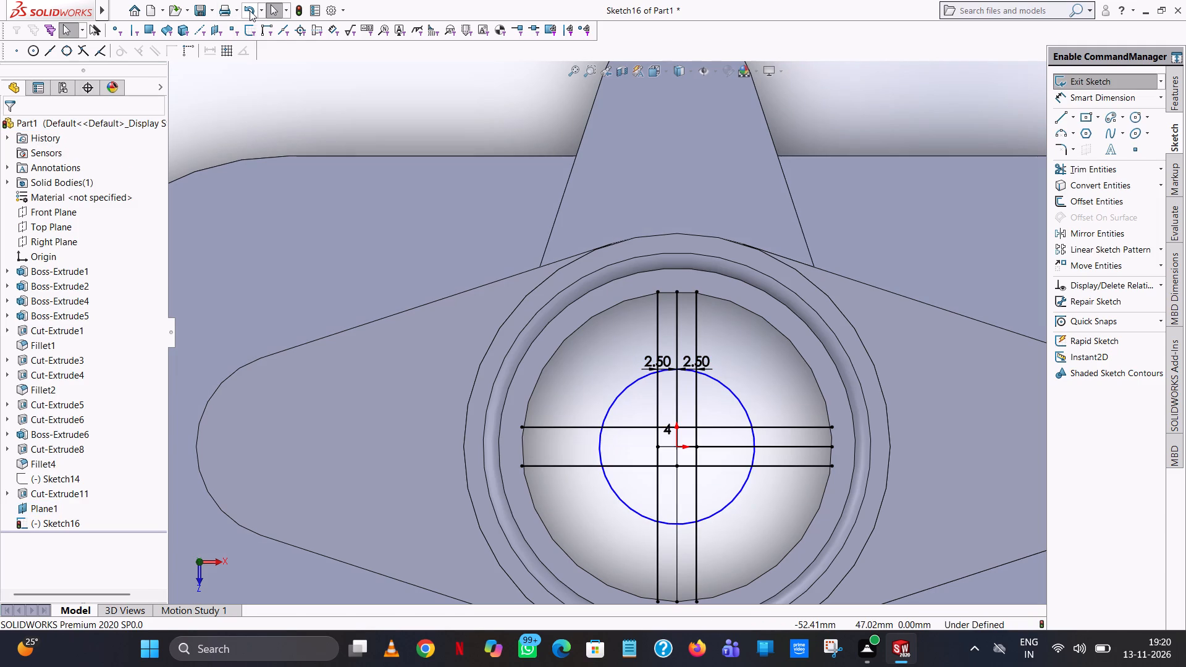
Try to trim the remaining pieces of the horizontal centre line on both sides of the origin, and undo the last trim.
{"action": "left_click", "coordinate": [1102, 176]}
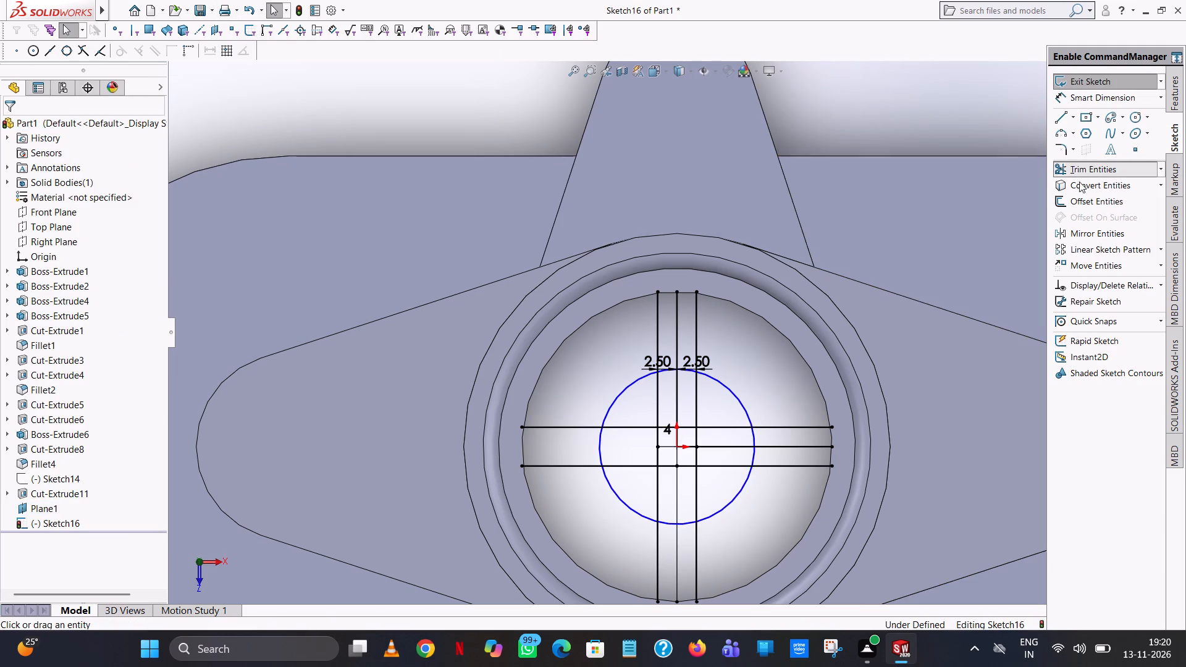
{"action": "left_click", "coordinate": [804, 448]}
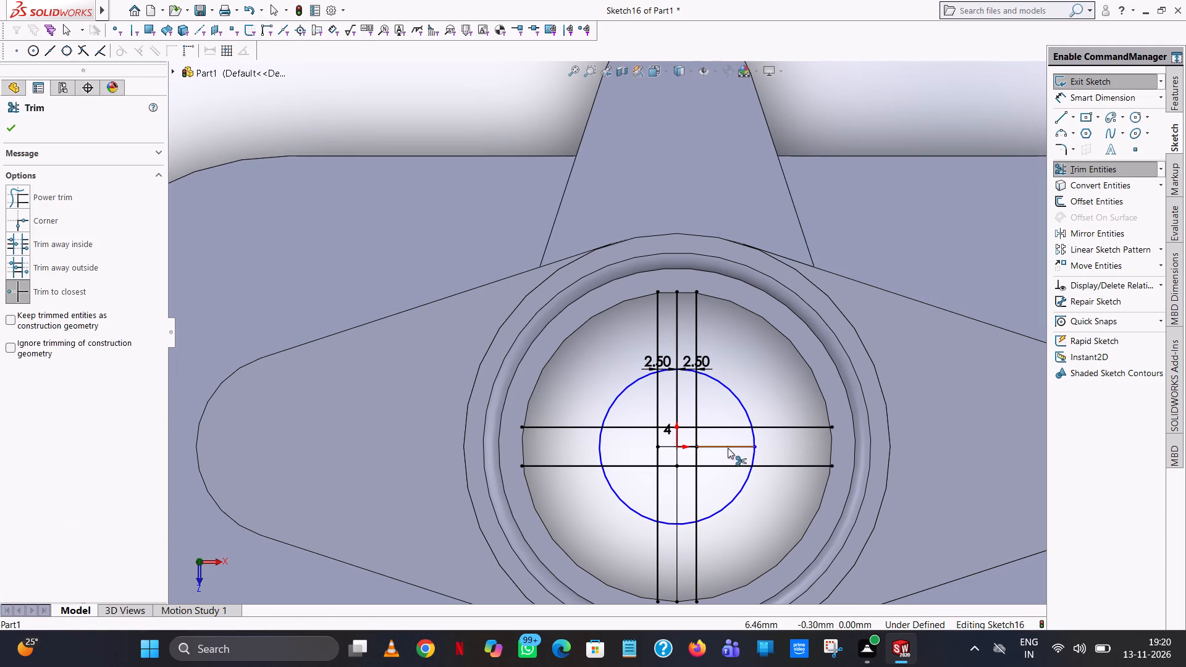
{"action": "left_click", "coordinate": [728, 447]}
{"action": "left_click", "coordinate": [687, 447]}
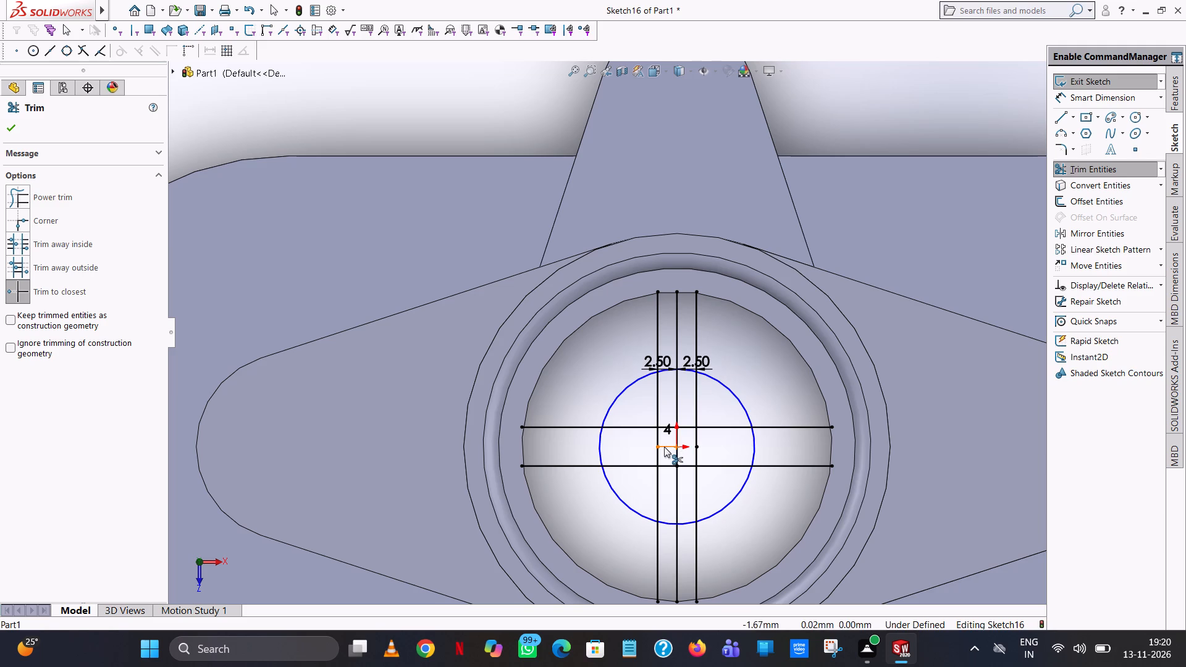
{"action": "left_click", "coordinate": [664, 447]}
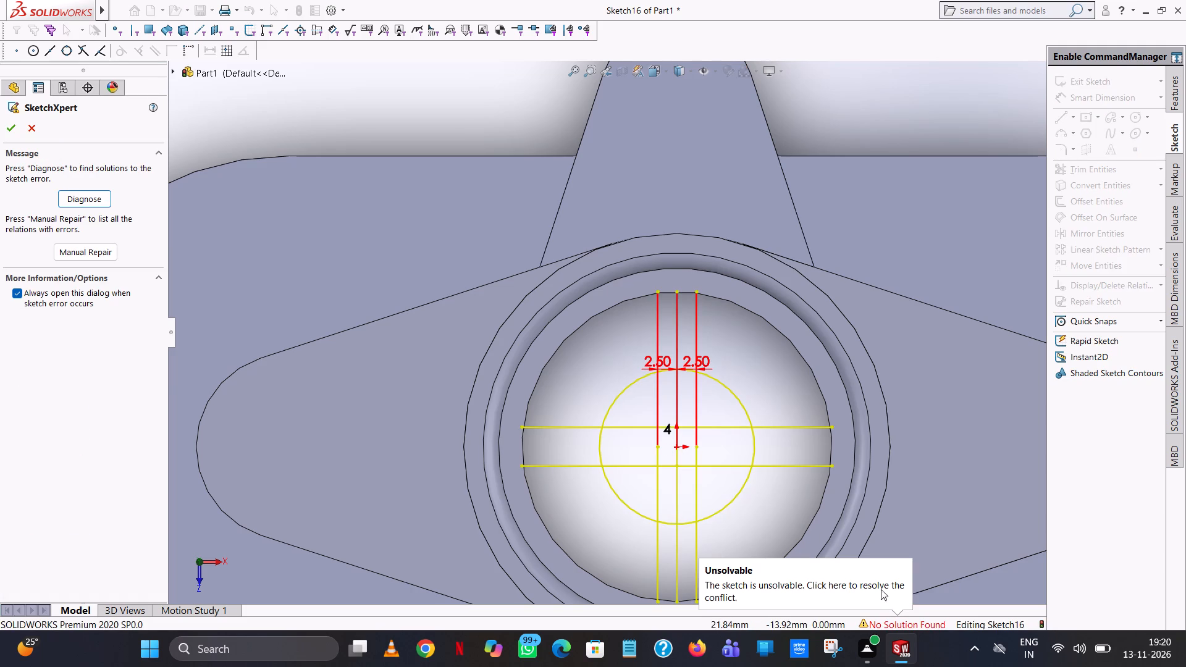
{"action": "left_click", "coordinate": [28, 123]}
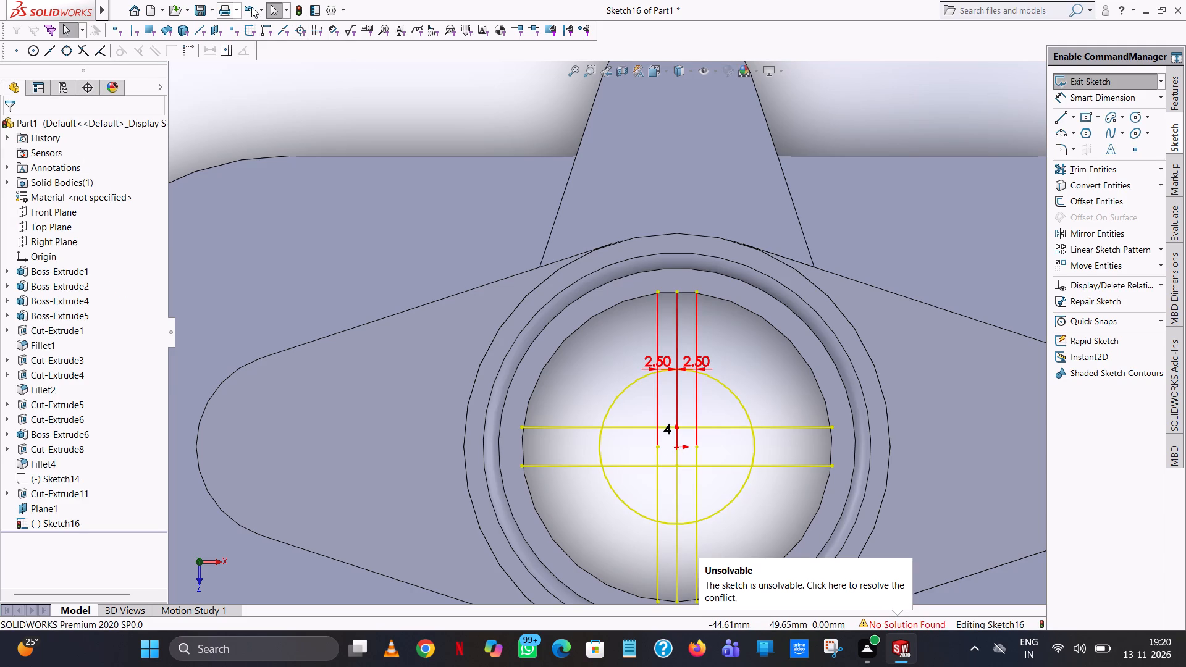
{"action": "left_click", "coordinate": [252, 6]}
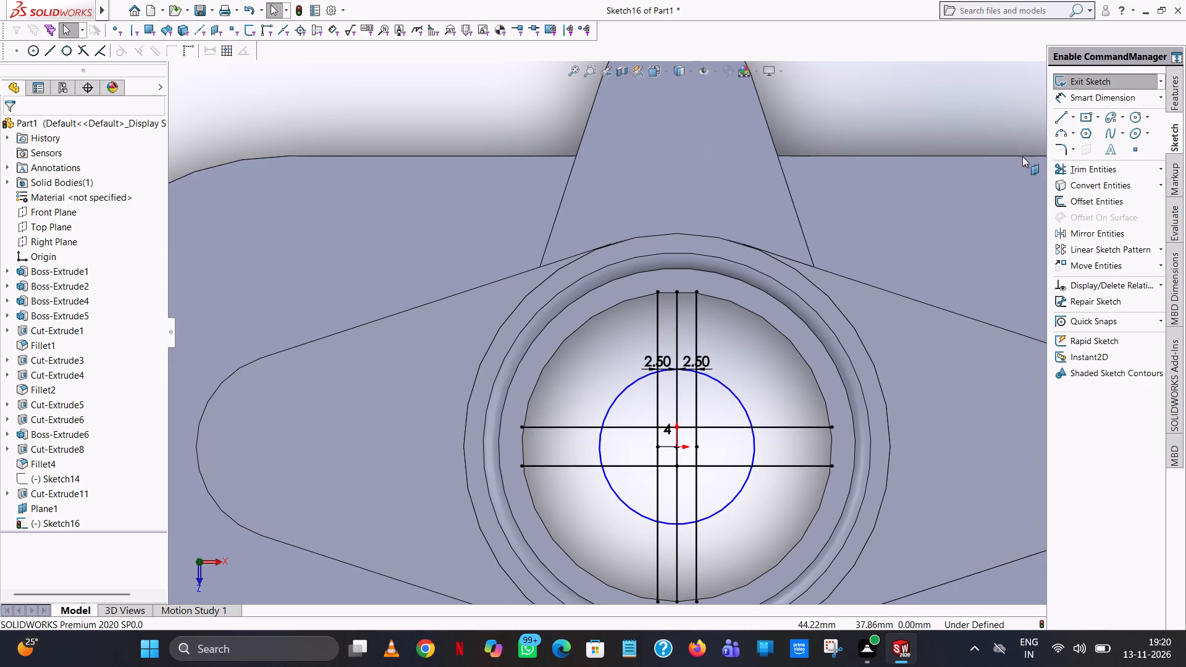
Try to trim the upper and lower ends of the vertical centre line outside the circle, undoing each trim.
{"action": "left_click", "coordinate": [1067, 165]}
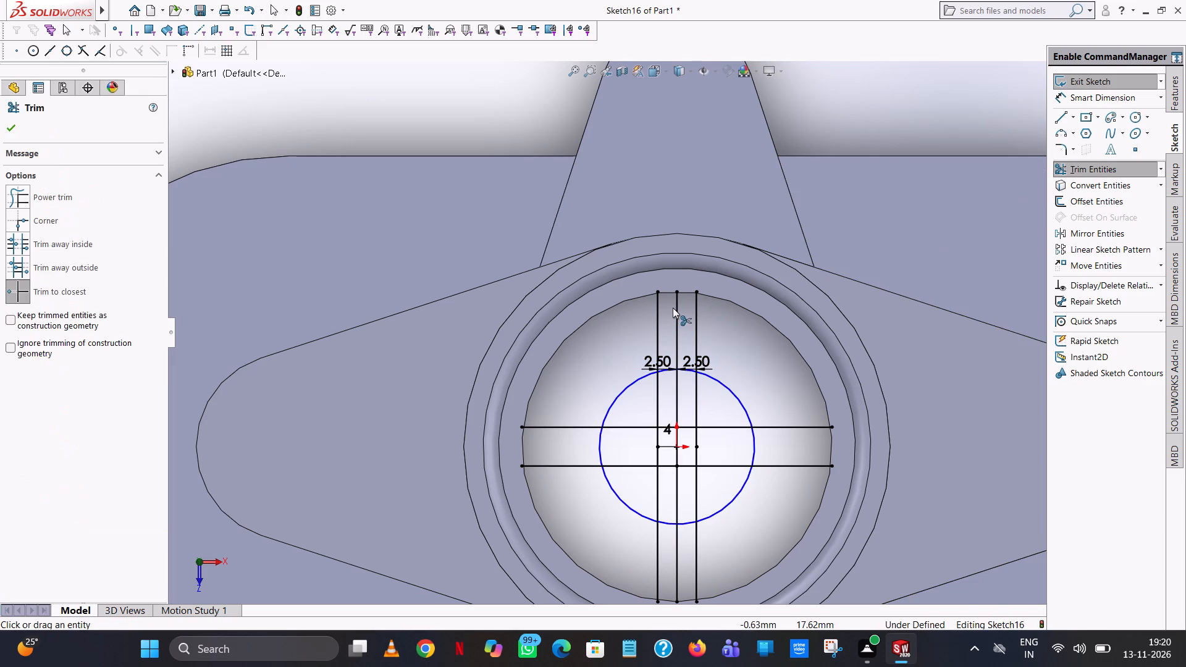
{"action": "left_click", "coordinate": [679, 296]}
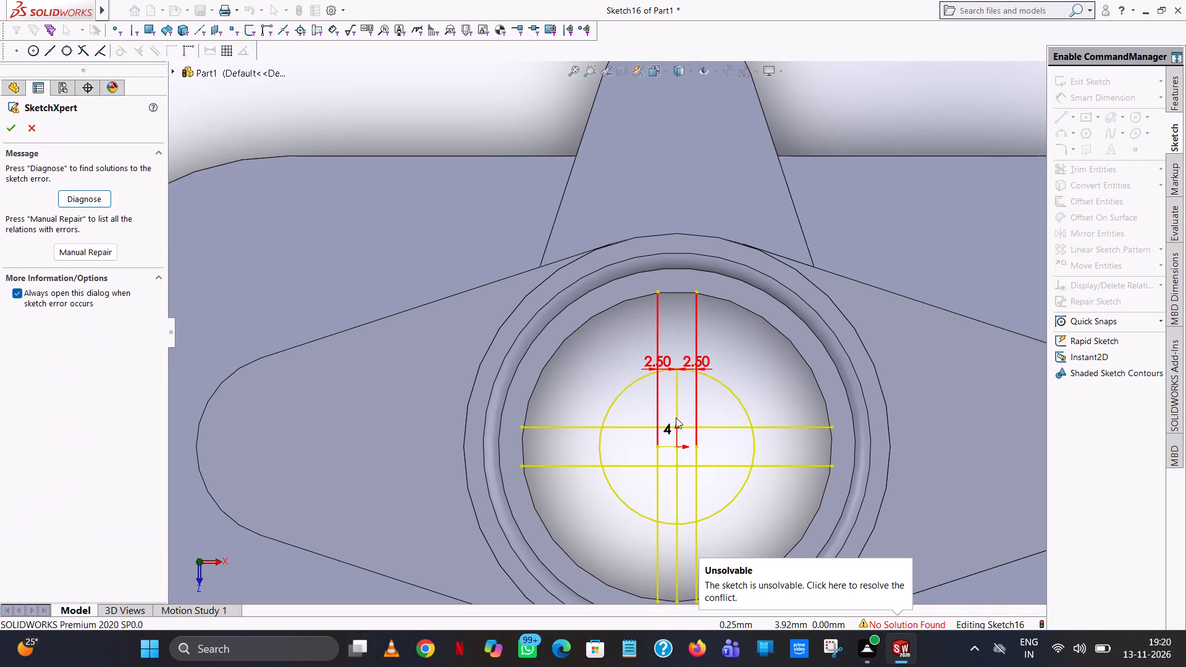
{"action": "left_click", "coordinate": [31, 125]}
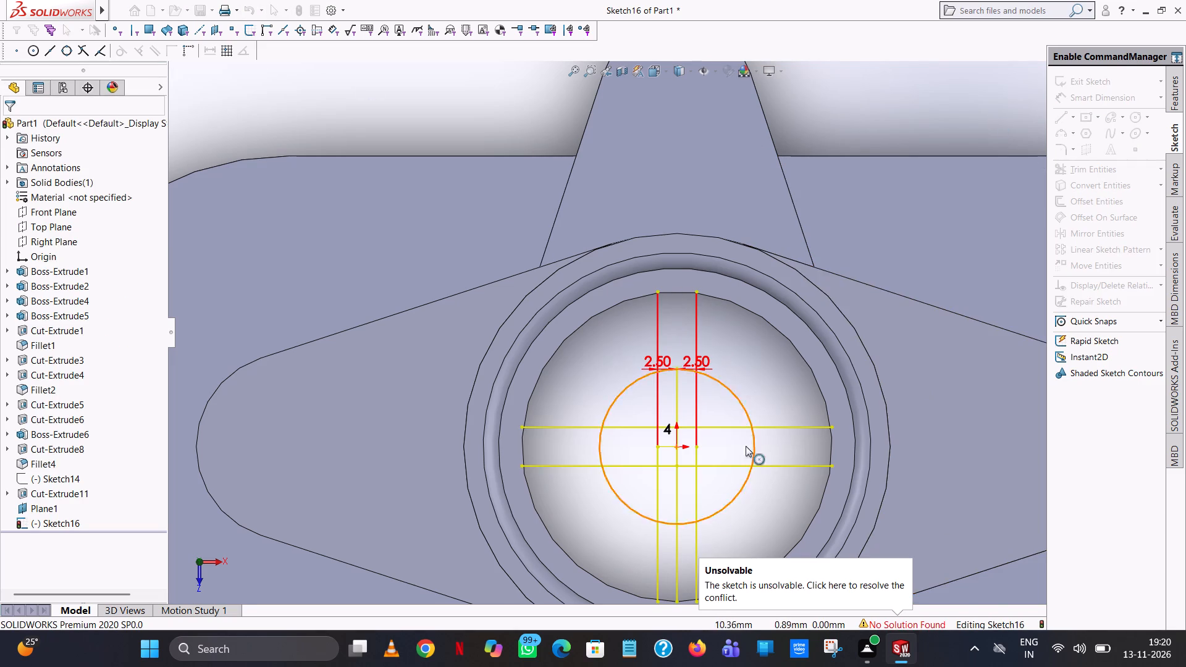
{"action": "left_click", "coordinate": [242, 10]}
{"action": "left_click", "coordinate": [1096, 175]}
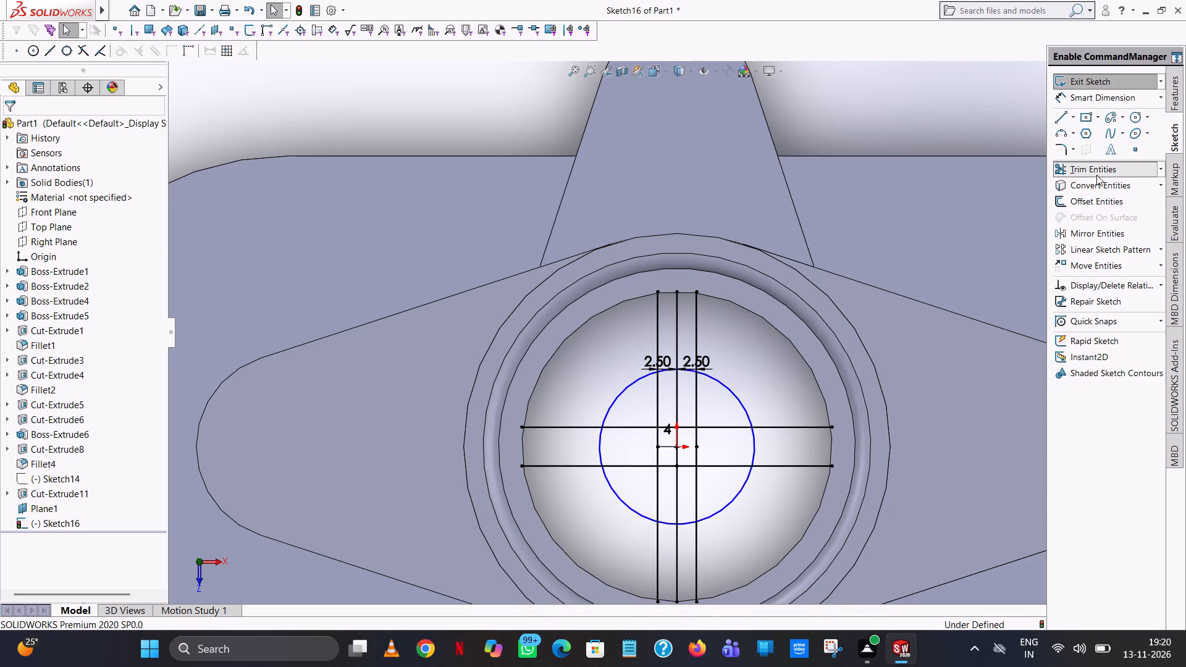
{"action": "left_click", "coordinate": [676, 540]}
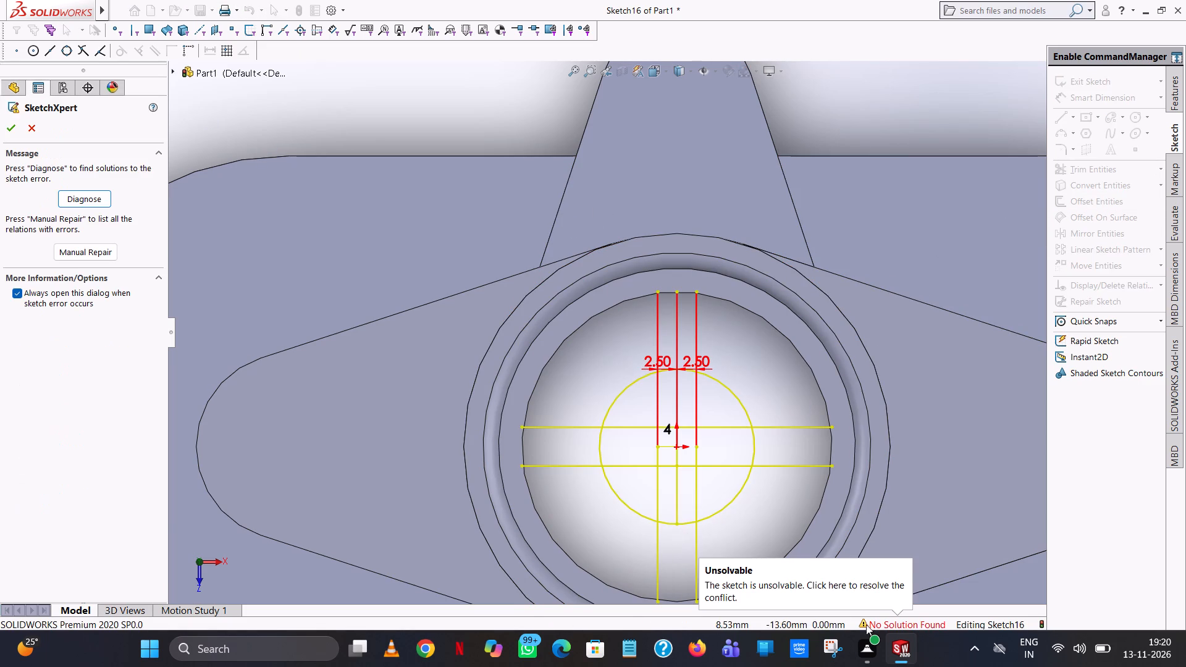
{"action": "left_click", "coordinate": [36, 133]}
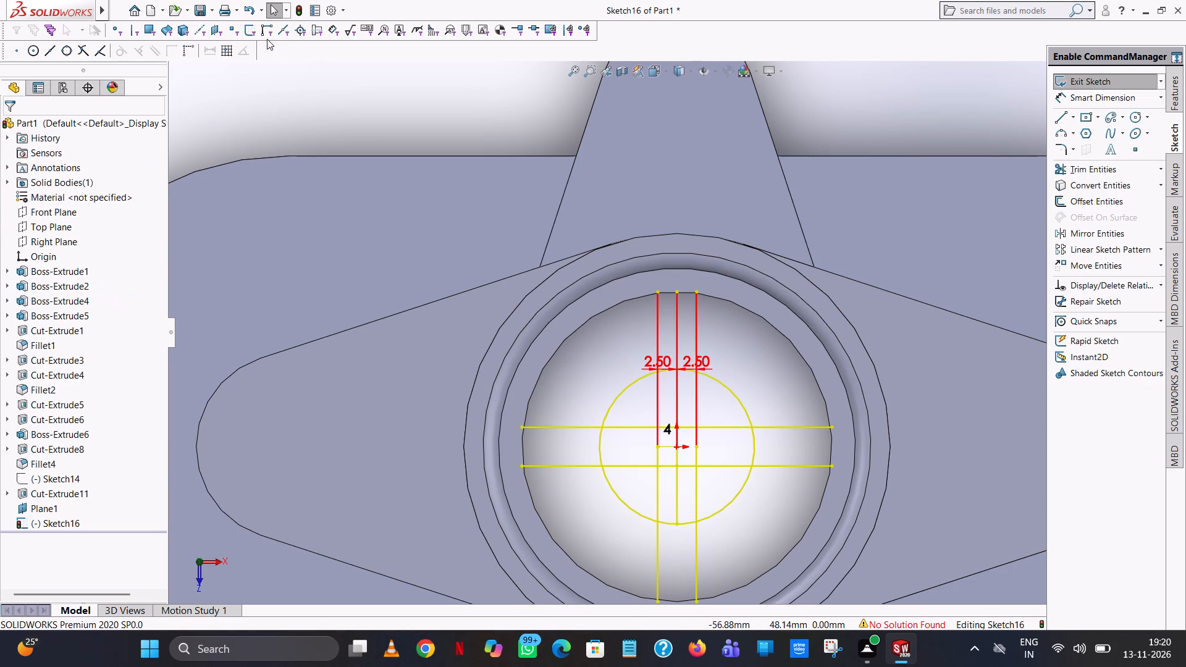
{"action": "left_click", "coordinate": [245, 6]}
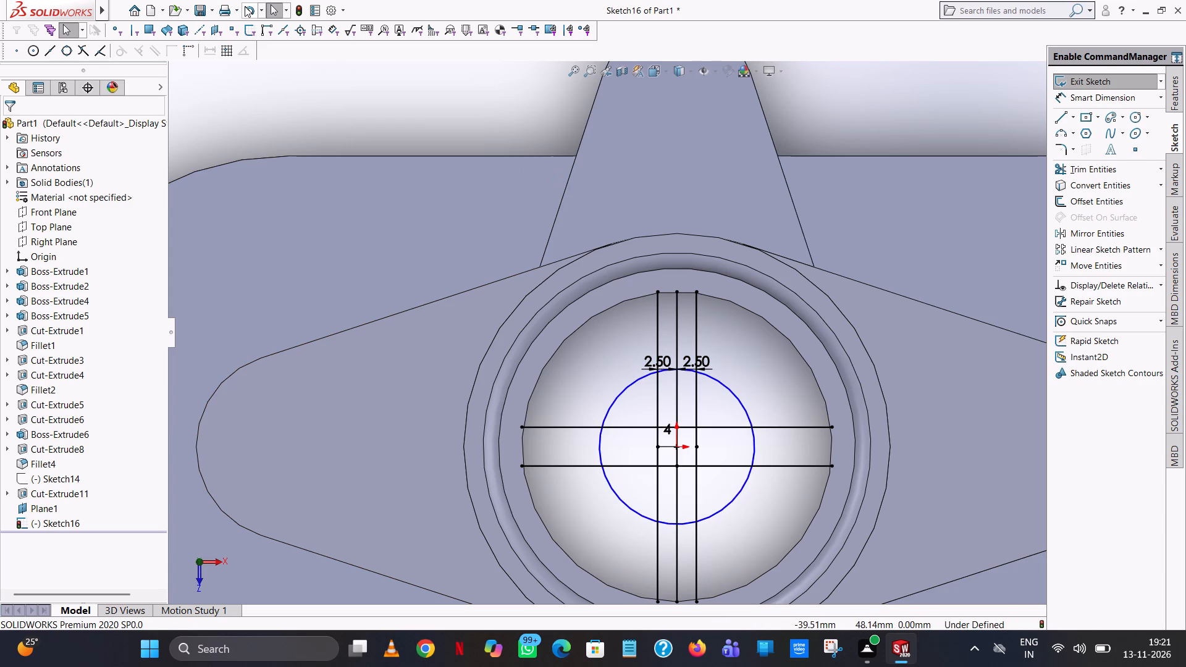
Undo the remaining centre-line trims and the circular sketch pattern, back to the three vertical lines and the circle.
{"action": "left_click", "coordinate": [245, 6]}
{"action": "left_click", "coordinate": [245, 7]}
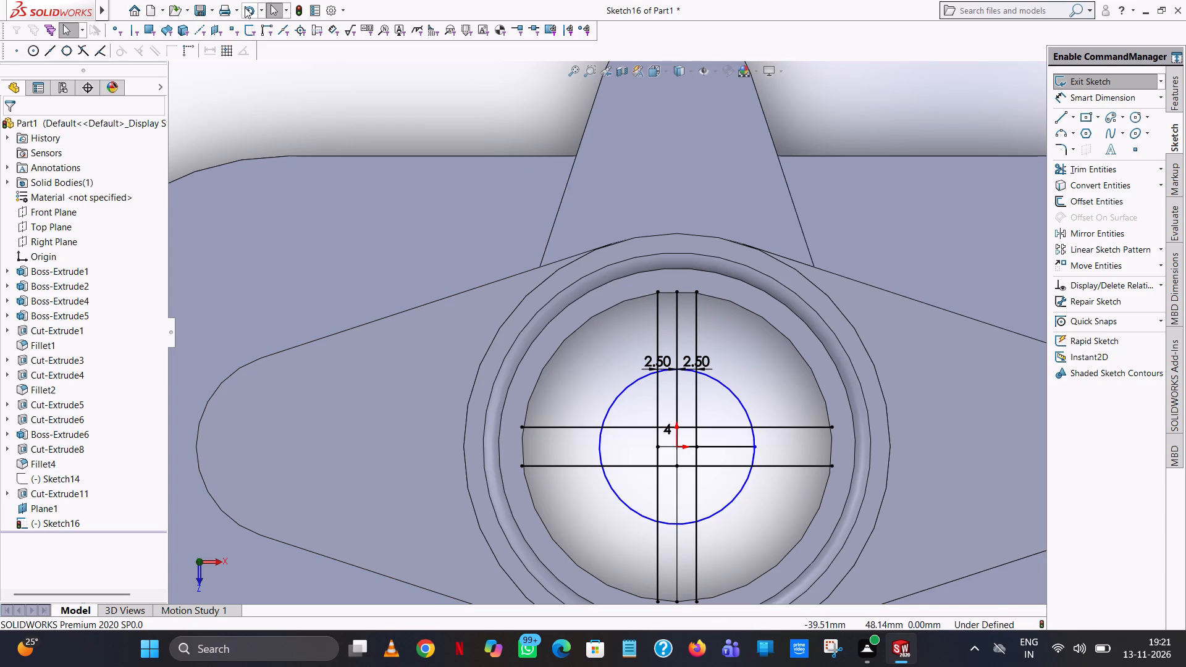
{"action": "left_click", "coordinate": [245, 7]}
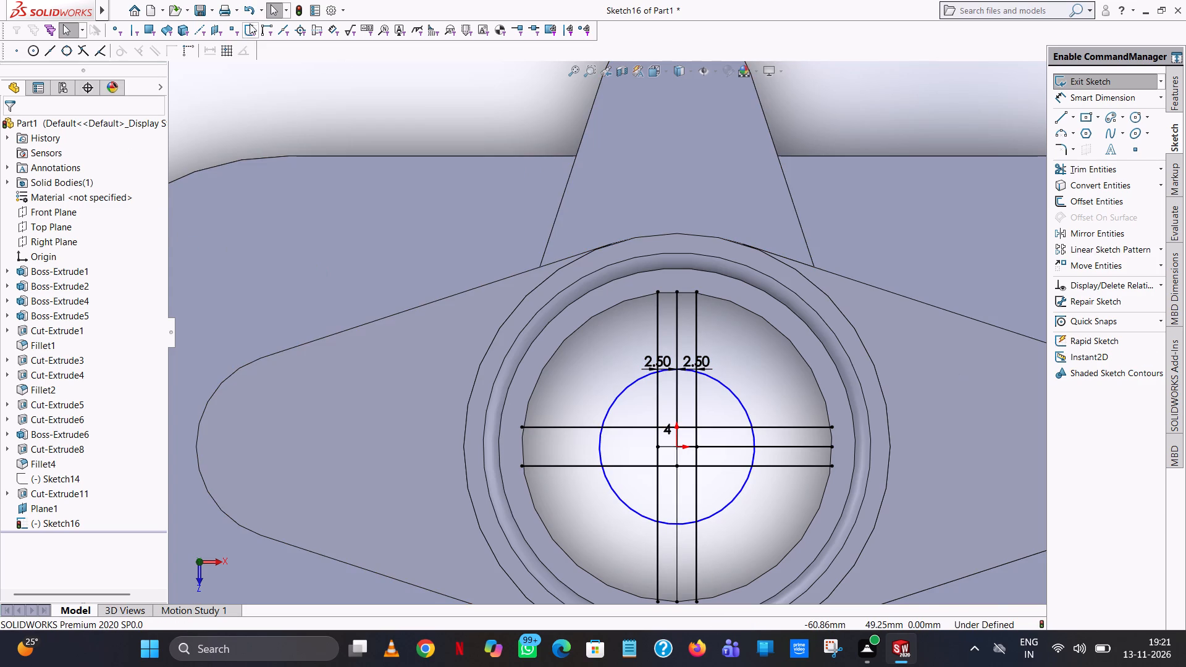
{"action": "left_click", "coordinate": [253, 9]}
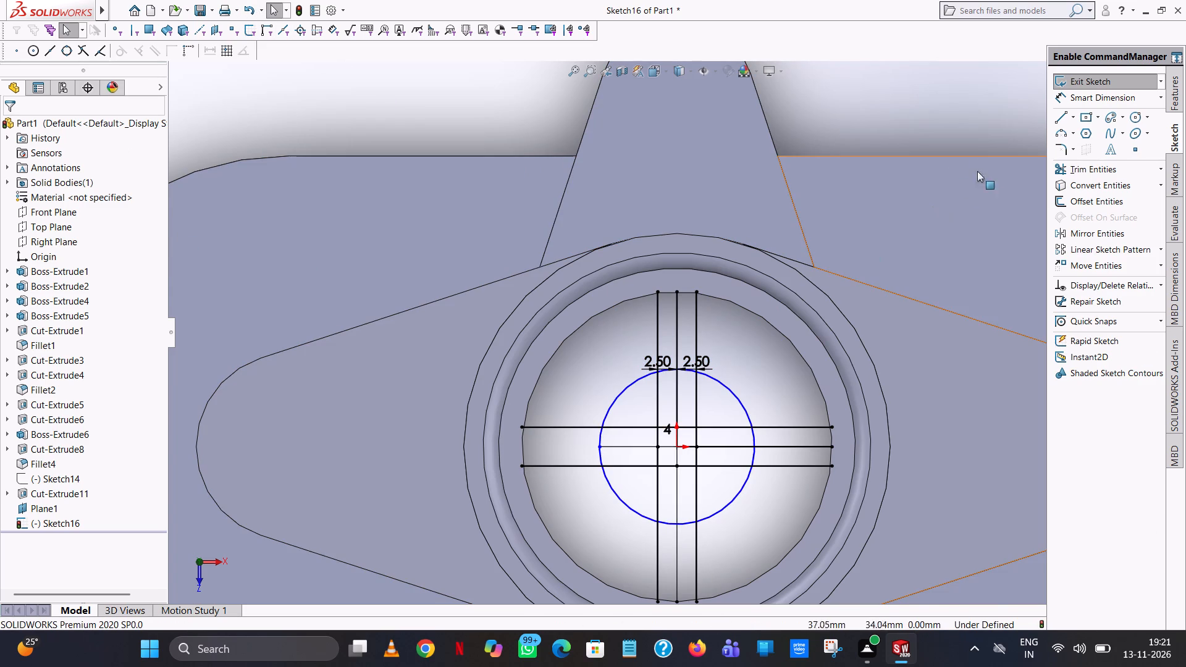
{"action": "left_click", "coordinate": [250, 10]}
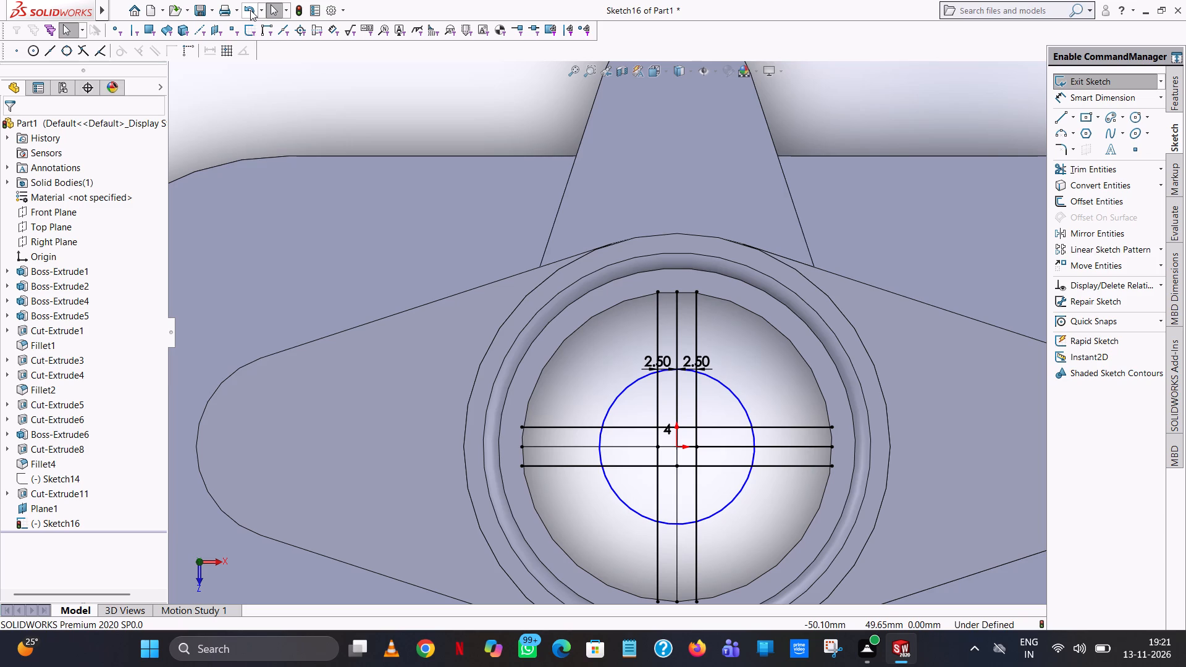
{"action": "left_click", "coordinate": [251, 6]}
Trim away the middle vertical line between the two offset lines, both outside and inside the circle.
{"action": "left_click", "coordinate": [1057, 164]}
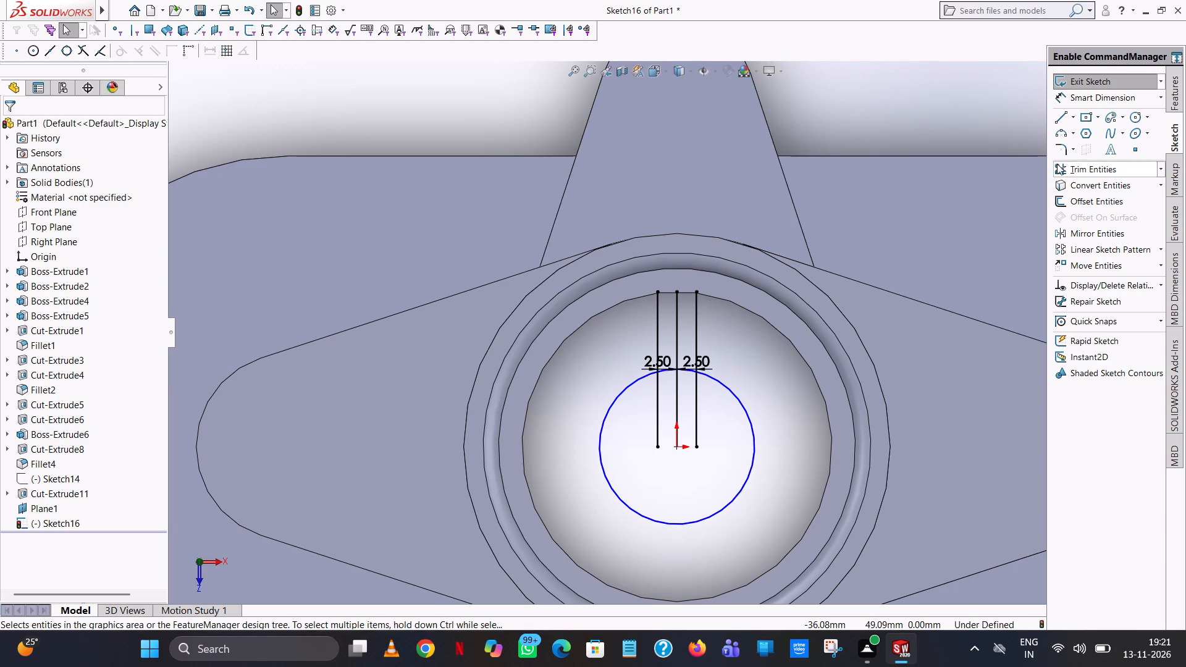
{"action": "left_click", "coordinate": [678, 330]}
{"action": "left_click", "coordinate": [679, 411]}
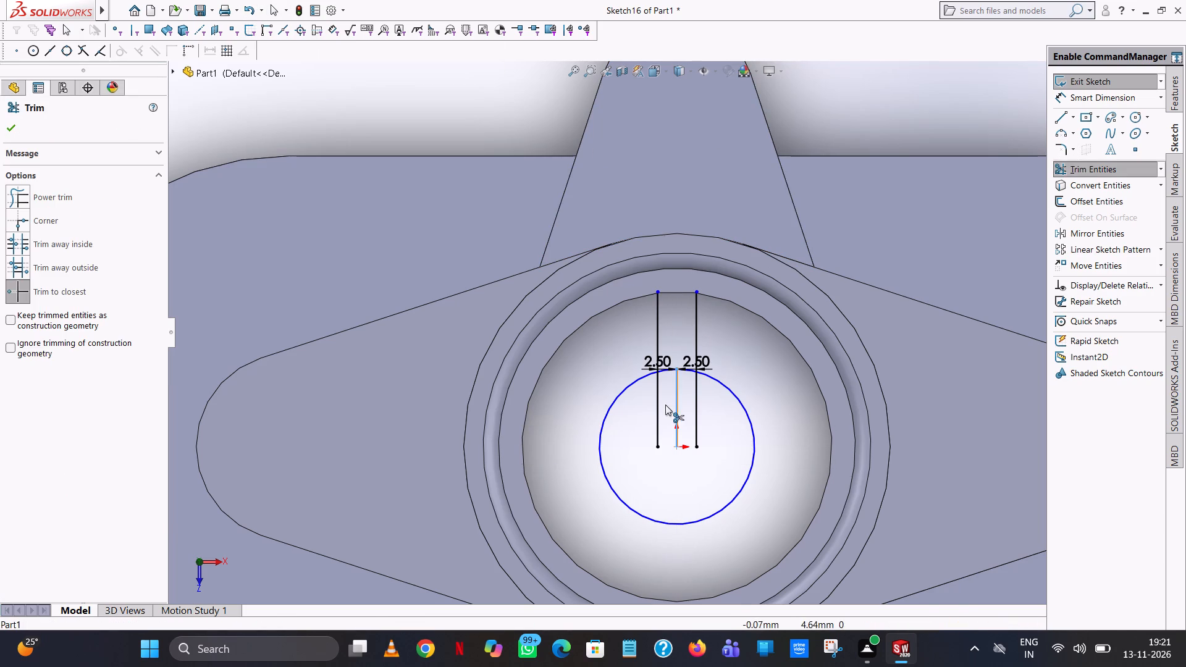
{"action": "left_click", "coordinate": [9, 127]}
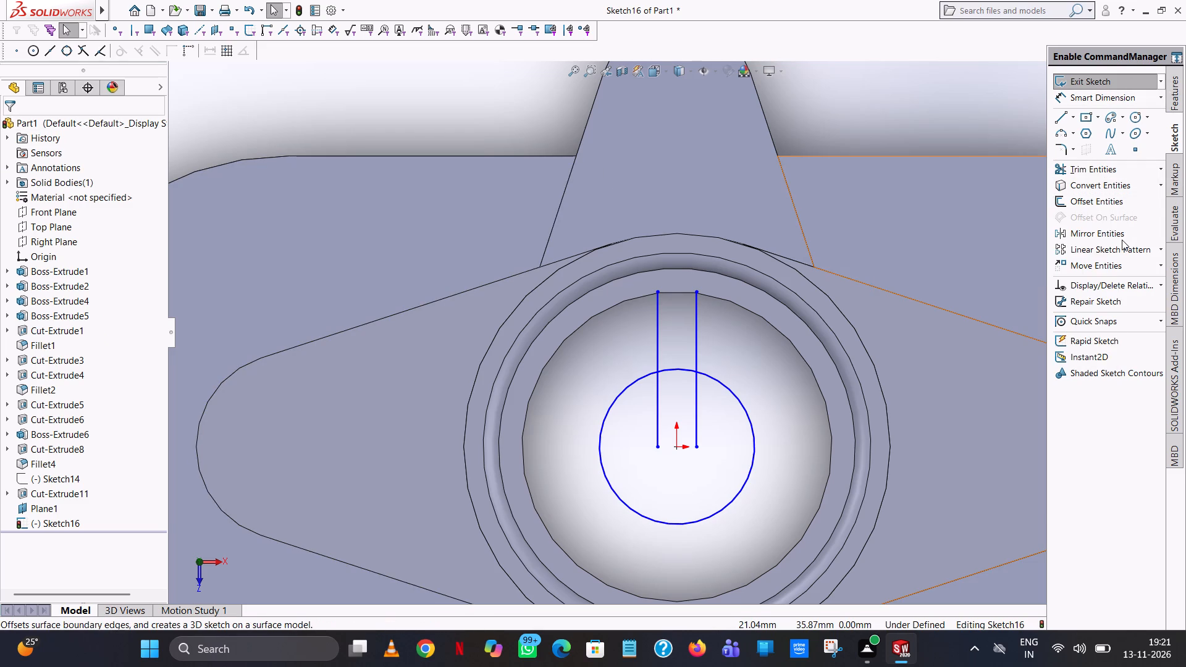
Circular-pattern the two vertical lines about the origin as 4 equally spaced instances over 360 degrees.
{"action": "left_click", "coordinate": [1163, 253]}
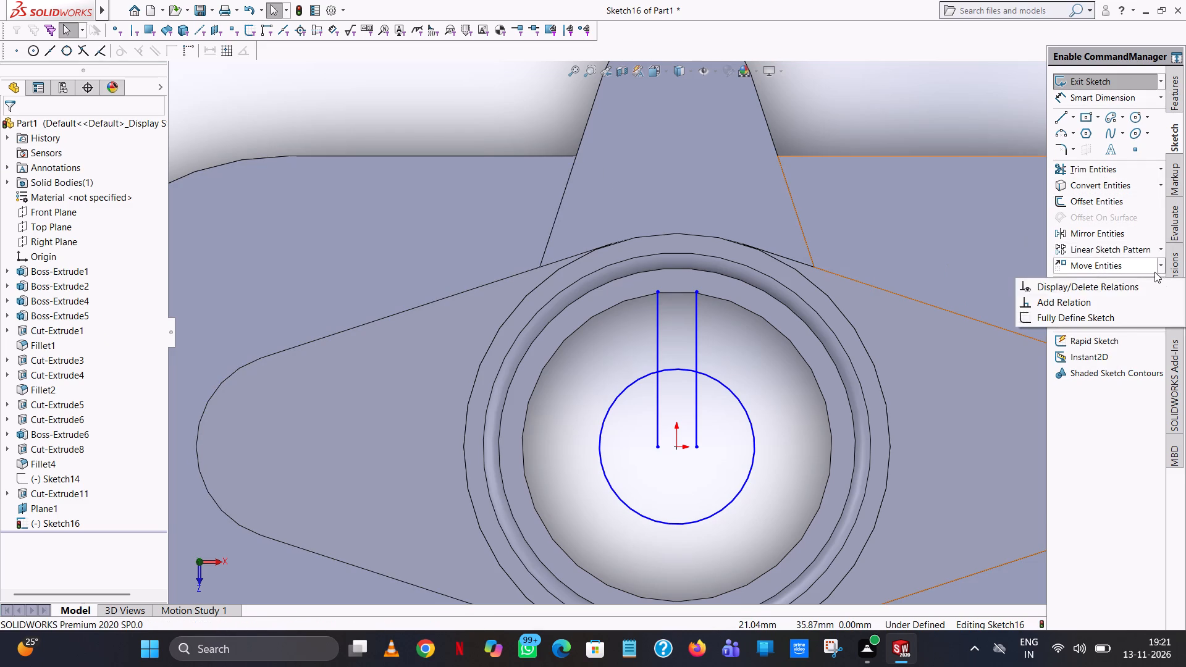
{"action": "left_click", "coordinate": [1163, 267]}
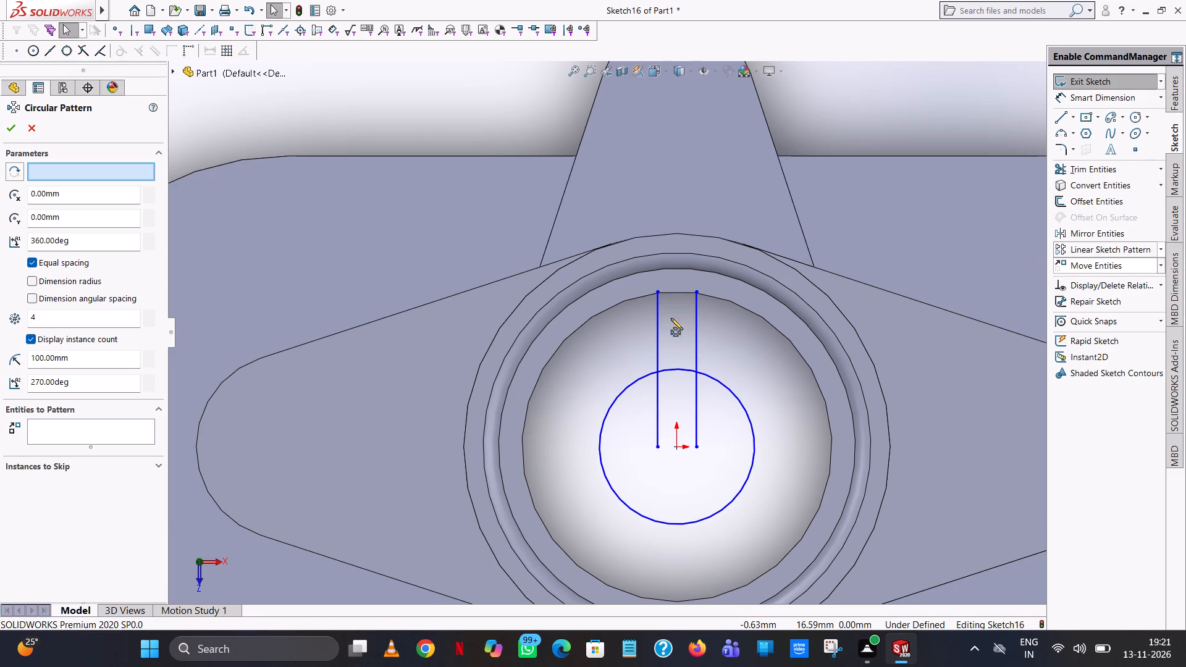
{"action": "left_click", "coordinate": [659, 322]}
{"action": "left_click", "coordinate": [697, 328]}
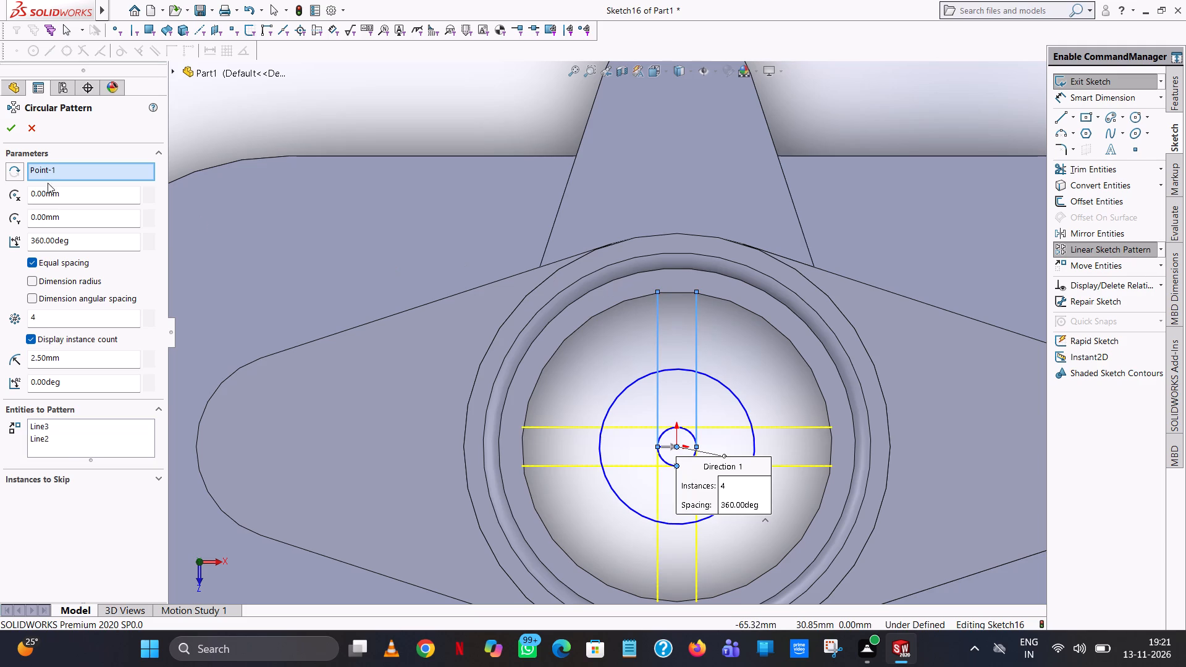
{"action": "left_click", "coordinate": [9, 121]}
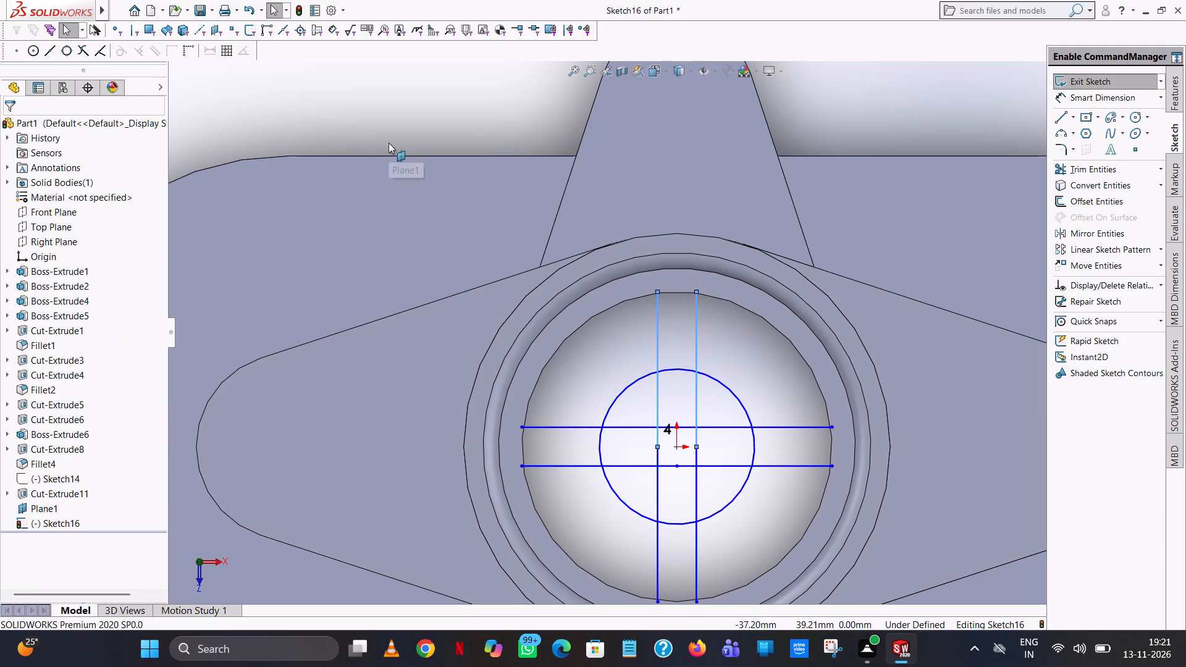
Trim the line segments crossing the central square around the origin, leaving the four spokes open to each other.
{"action": "left_click", "coordinate": [389, 143]}
{"action": "left_click", "coordinate": [1118, 162]}
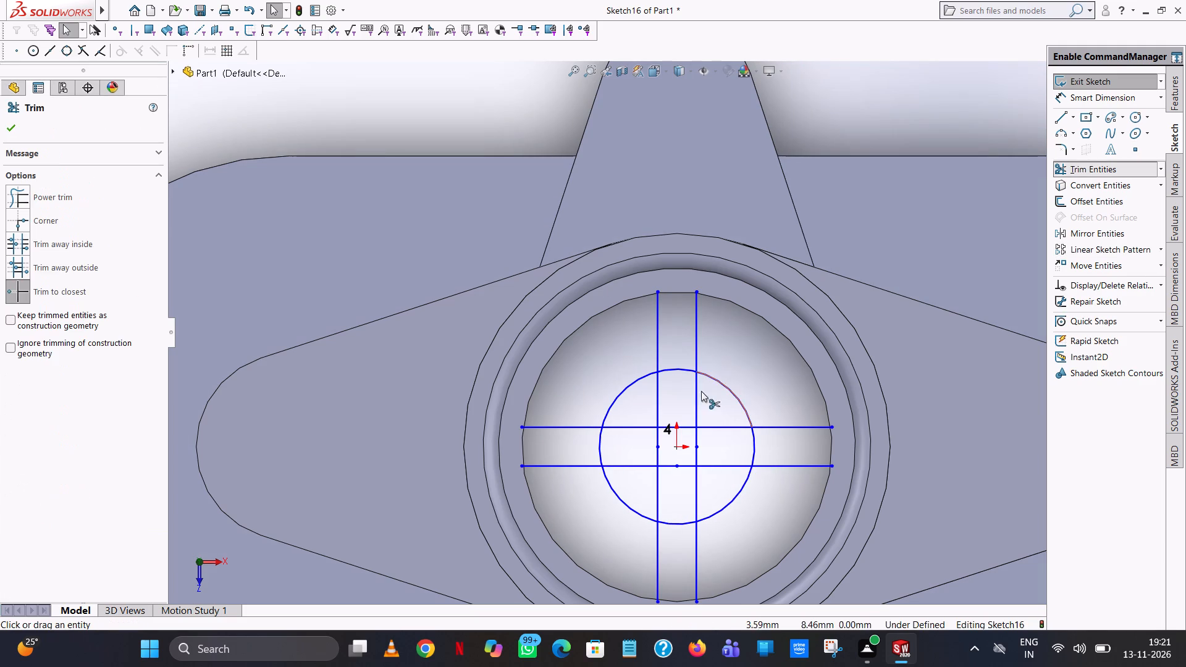
{"action": "left_click", "coordinate": [683, 427]}
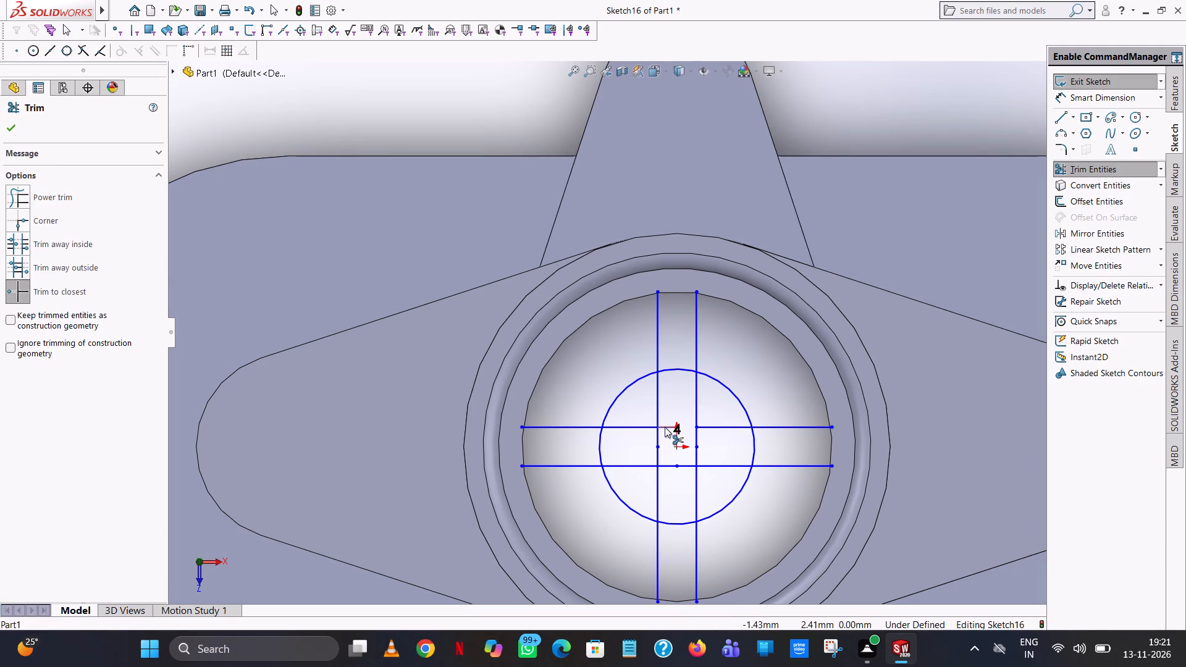
{"action": "left_click", "coordinate": [664, 427]}
{"action": "left_click", "coordinate": [659, 438]}
{"action": "left_click", "coordinate": [658, 458]}
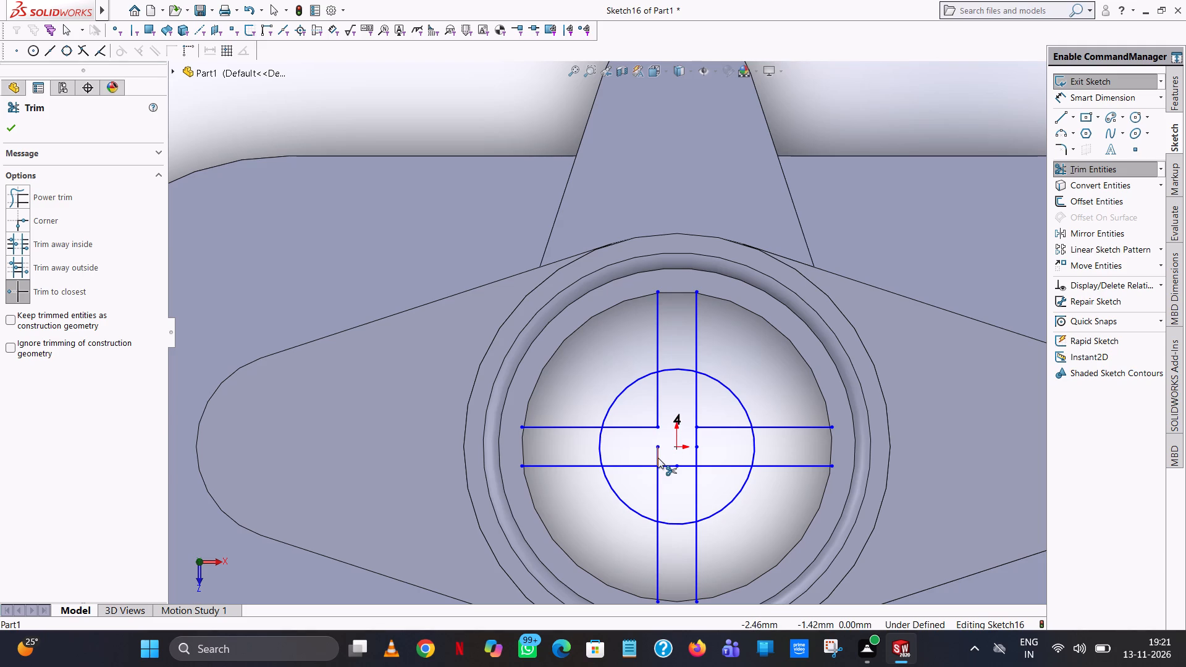
{"action": "left_click", "coordinate": [665, 466]}
{"action": "left_click", "coordinate": [684, 466]}
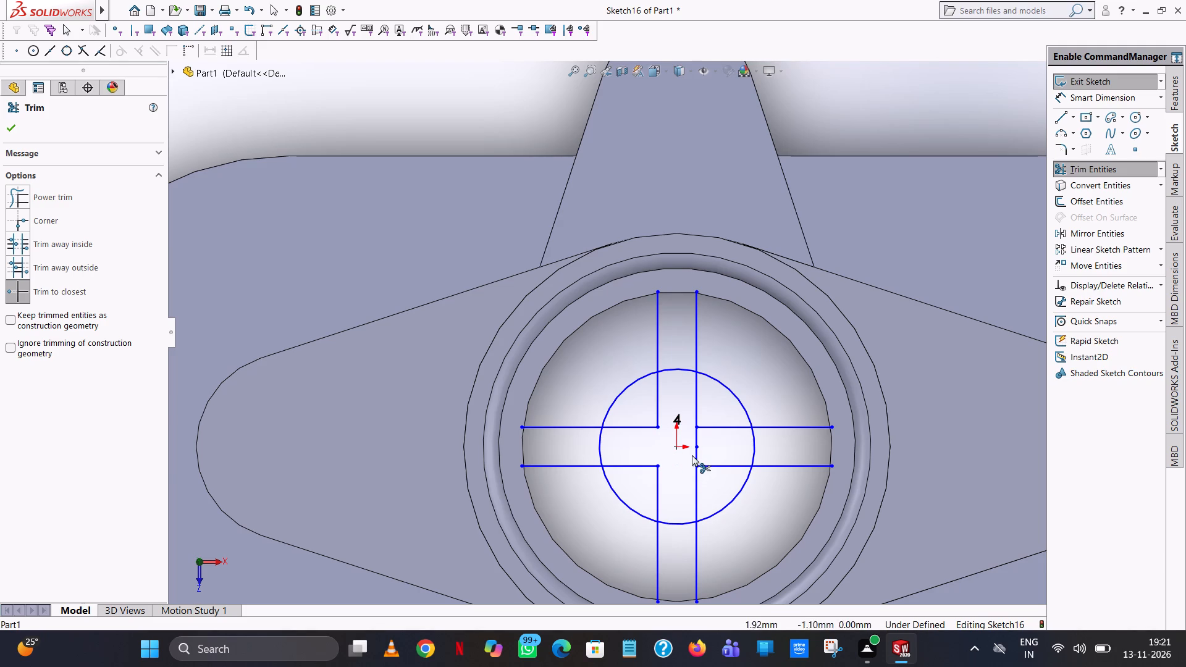
{"action": "left_click", "coordinate": [697, 452]}
{"action": "left_click", "coordinate": [697, 432]}
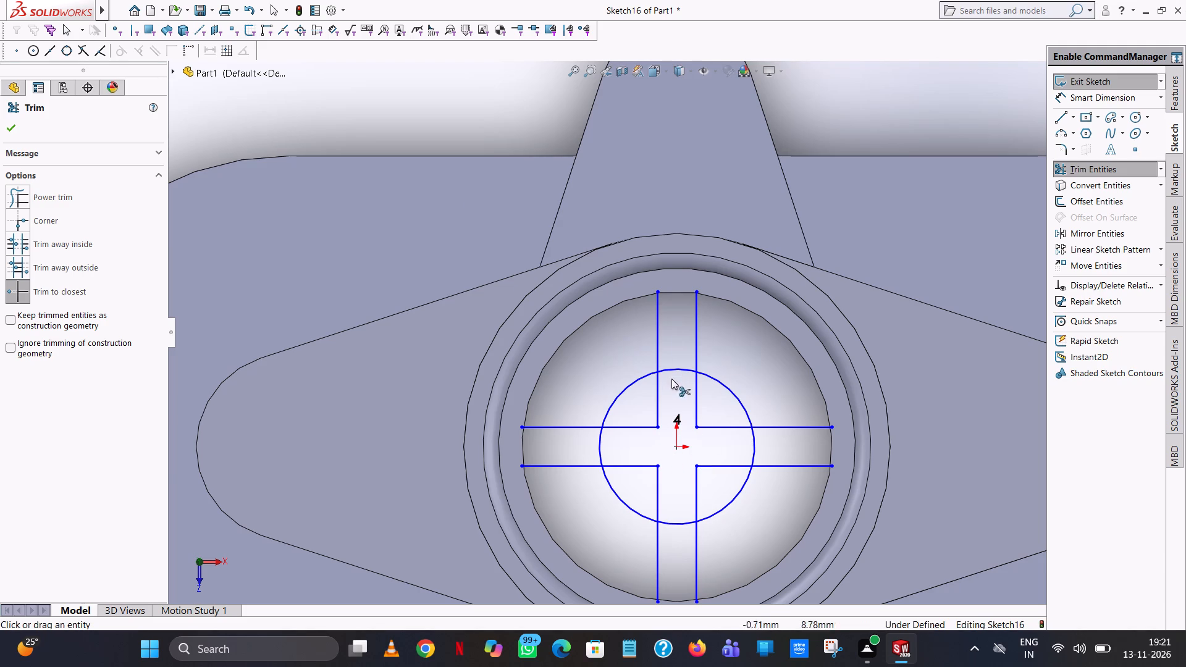
Trim the spoke line segments that run inside the central circle, so all four spokes end on its edge.
{"action": "left_click", "coordinate": [641, 429]}
{"action": "left_click", "coordinate": [649, 467]}
{"action": "left_click", "coordinate": [658, 472]}
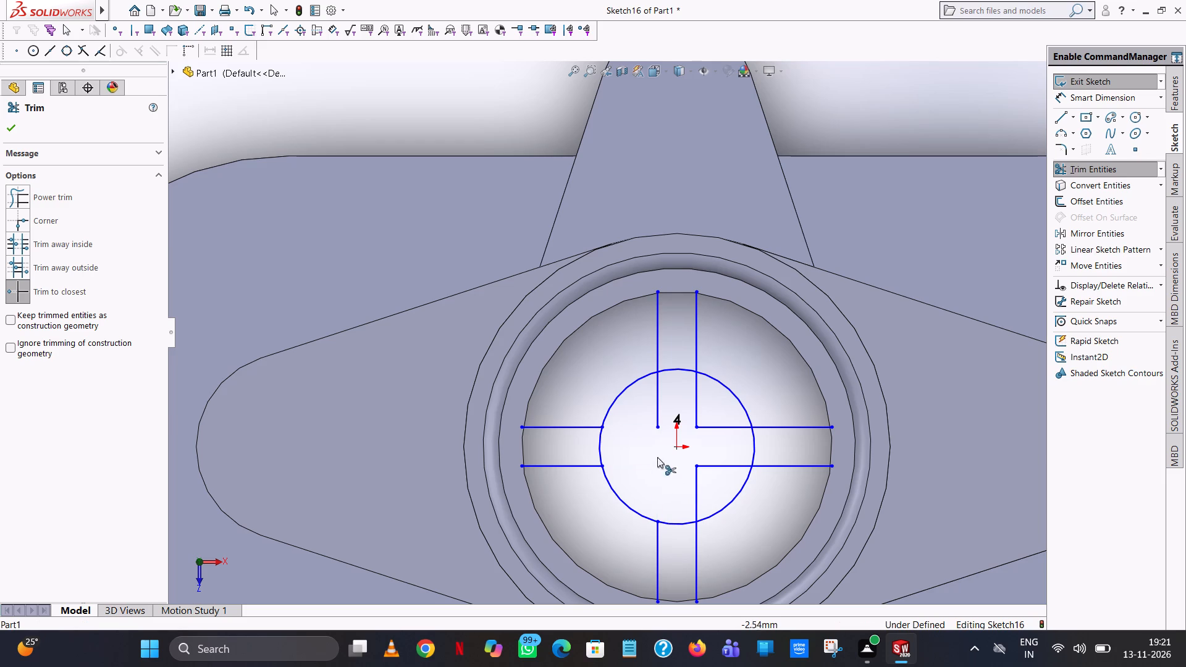
{"action": "left_click", "coordinate": [659, 420]}
{"action": "left_click", "coordinate": [696, 395]}
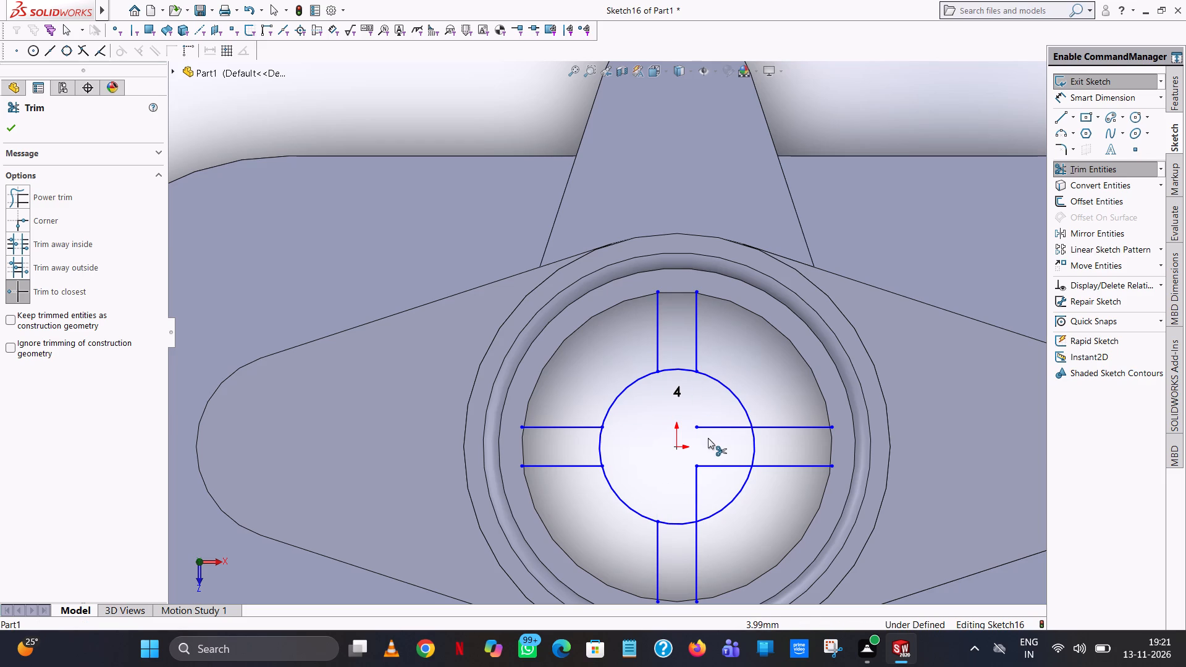
{"action": "left_click", "coordinate": [707, 429]}
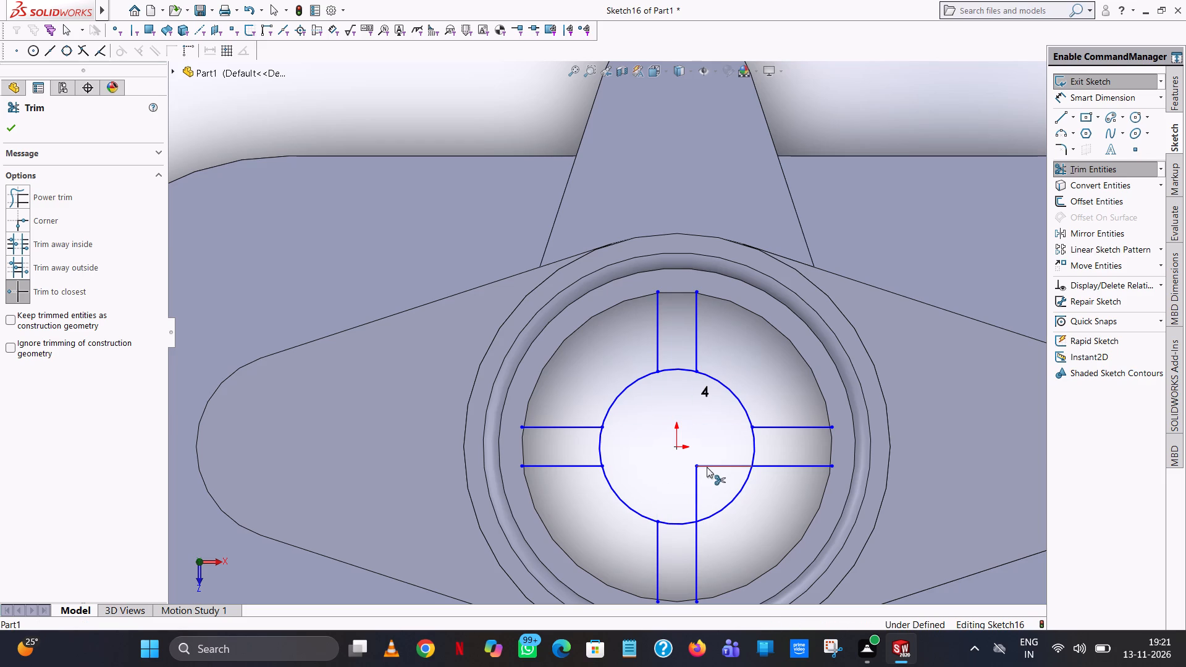
{"action": "left_click", "coordinate": [707, 467]}
{"action": "left_click", "coordinate": [696, 476]}
Sketch a circle of radius 20 mm centred on the origin, matching the bore edge at the spokes' outer ends.
{"action": "left_click", "coordinate": [1138, 118]}
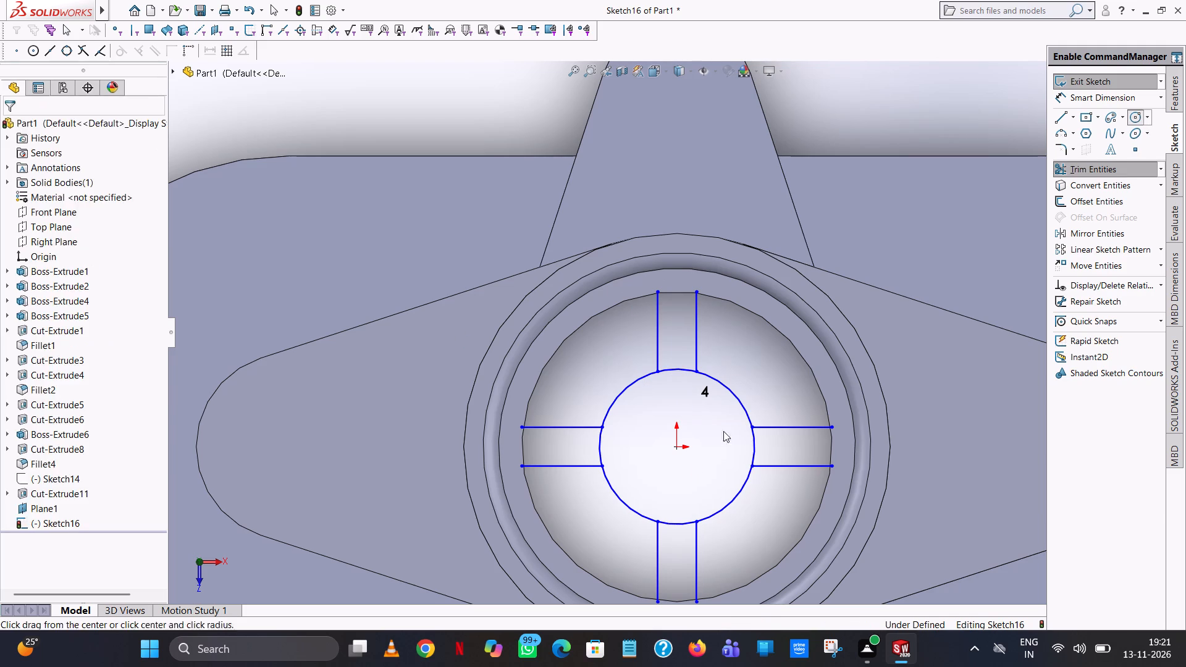
{"action": "left_click", "coordinate": [677, 447]}
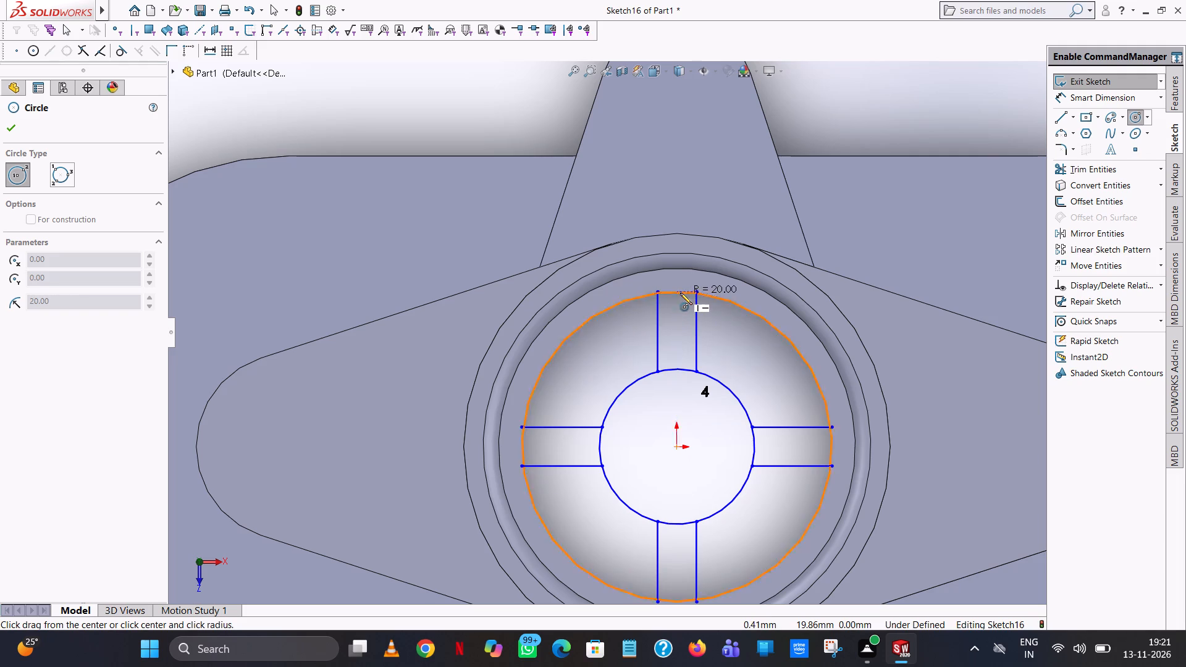
{"action": "left_click", "coordinate": [680, 293]}
{"action": "right_click", "coordinate": [680, 293]}
{"action": "left_click", "coordinate": [715, 303]}
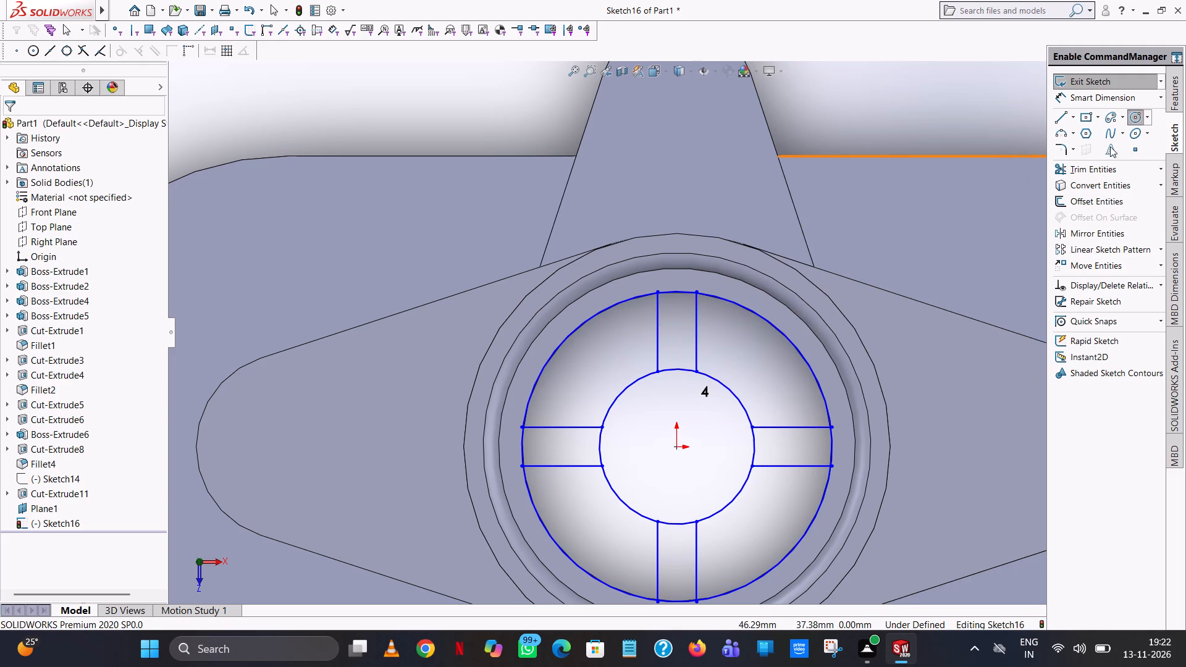
Trim the four arcs of the outer circle between the spokes, keeping only the short arcs that close the spoke ends.
{"action": "left_click", "coordinate": [1133, 171]}
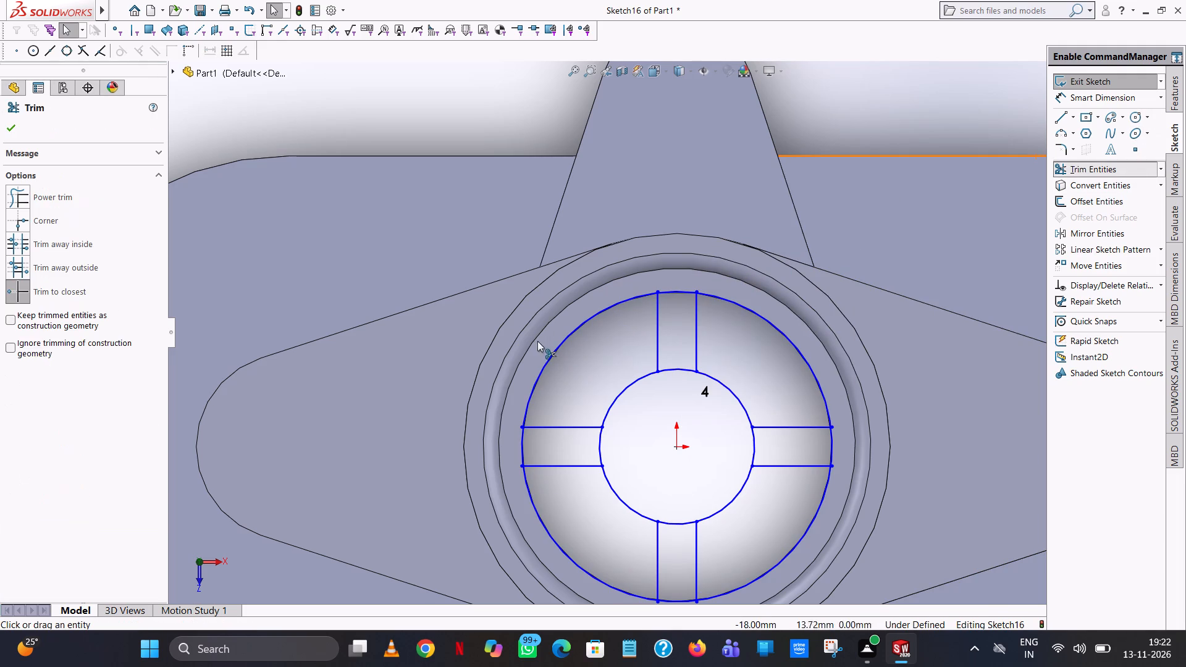
{"action": "left_click", "coordinate": [579, 326]}
{"action": "left_click", "coordinate": [774, 322]}
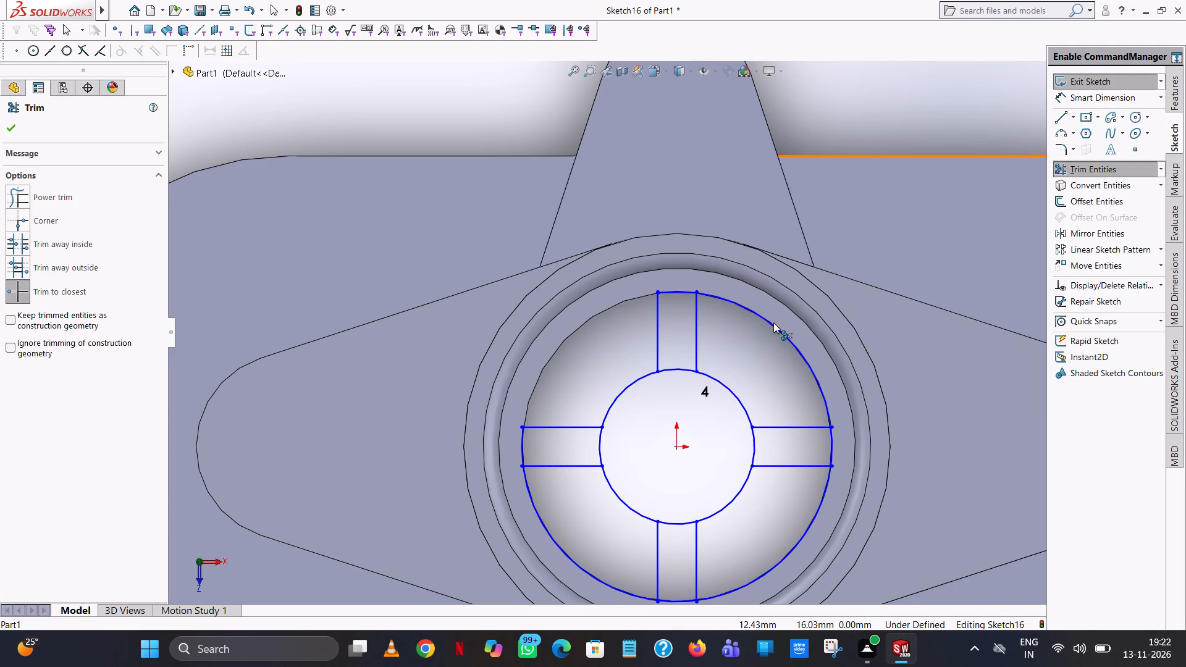
{"action": "left_click", "coordinate": [818, 516]}
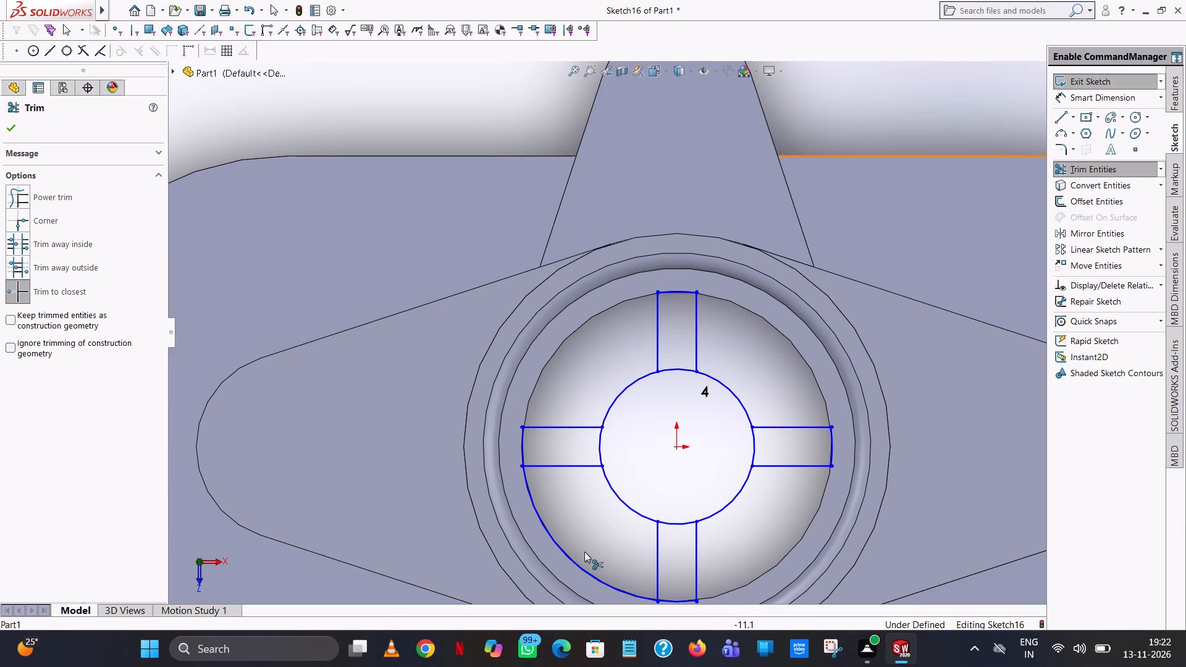
{"action": "left_click", "coordinate": [571, 560]}
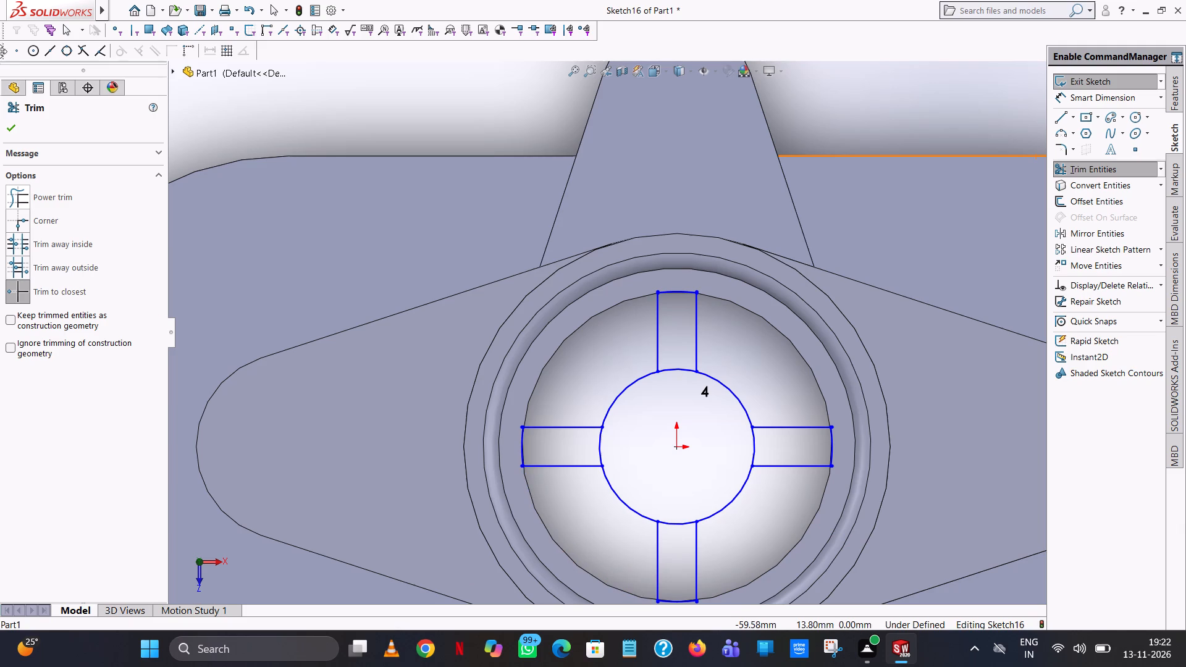
{"action": "left_click", "coordinate": [14, 127]}
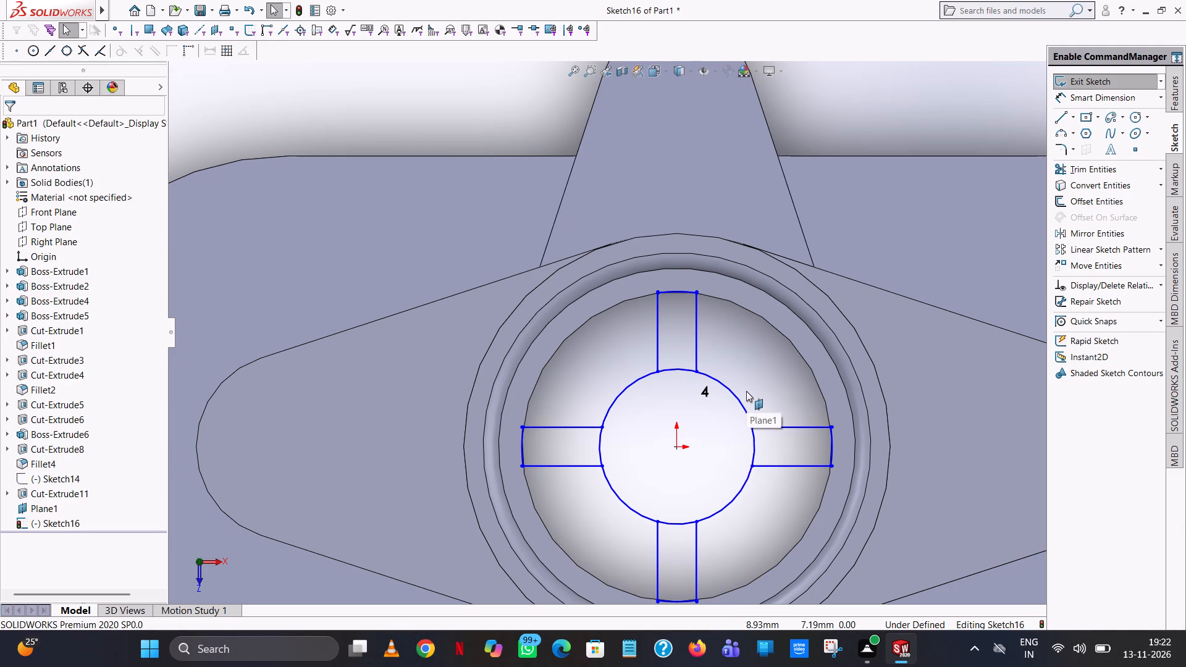
Trim the four short arcs of the central circle where the spokes meet it, joining hub and spokes into one outline.
{"action": "middle_click_drag", "start_coordinate": [700, 510], "coordinate": [696, 322]}
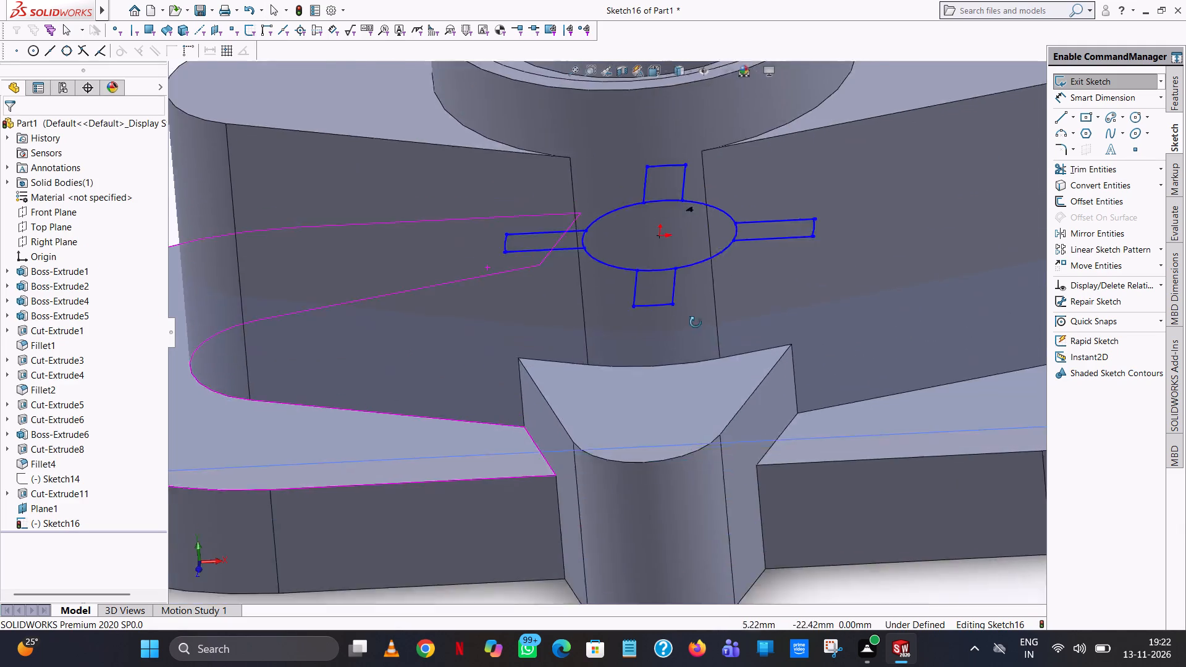
{"action": "middle_click_drag", "start_coordinate": [696, 322], "coordinate": [716, 405]}
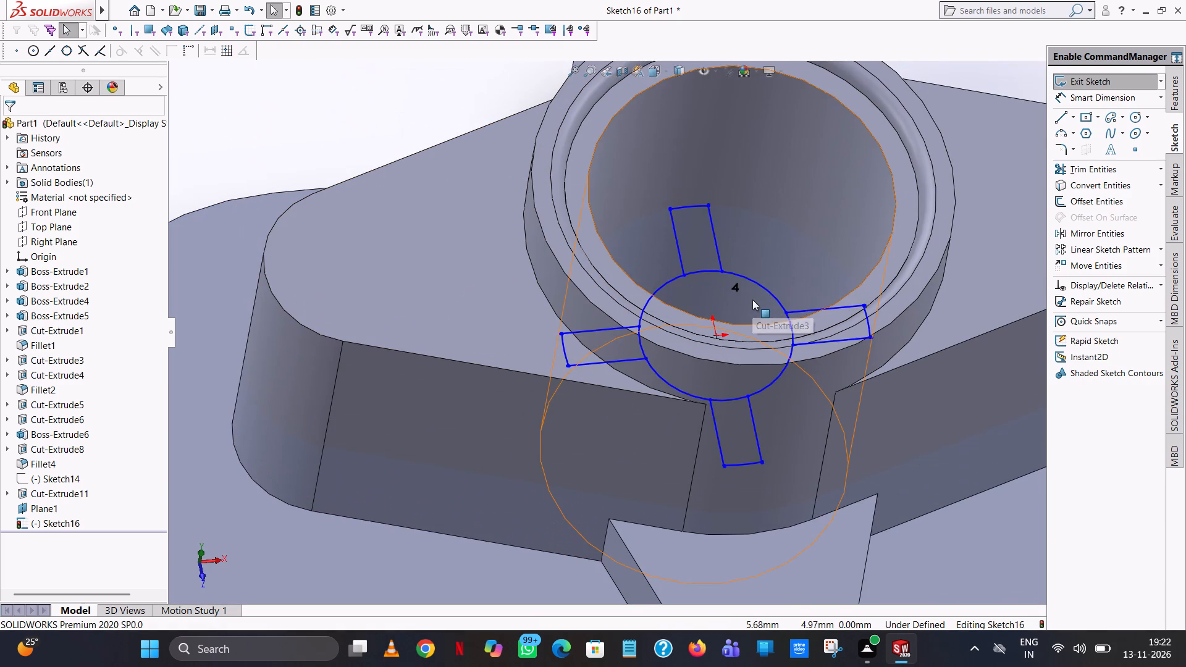
{"action": "scroll", "coordinate": [754, 298], "scroll_direction": "up", "scroll_amount": 1}
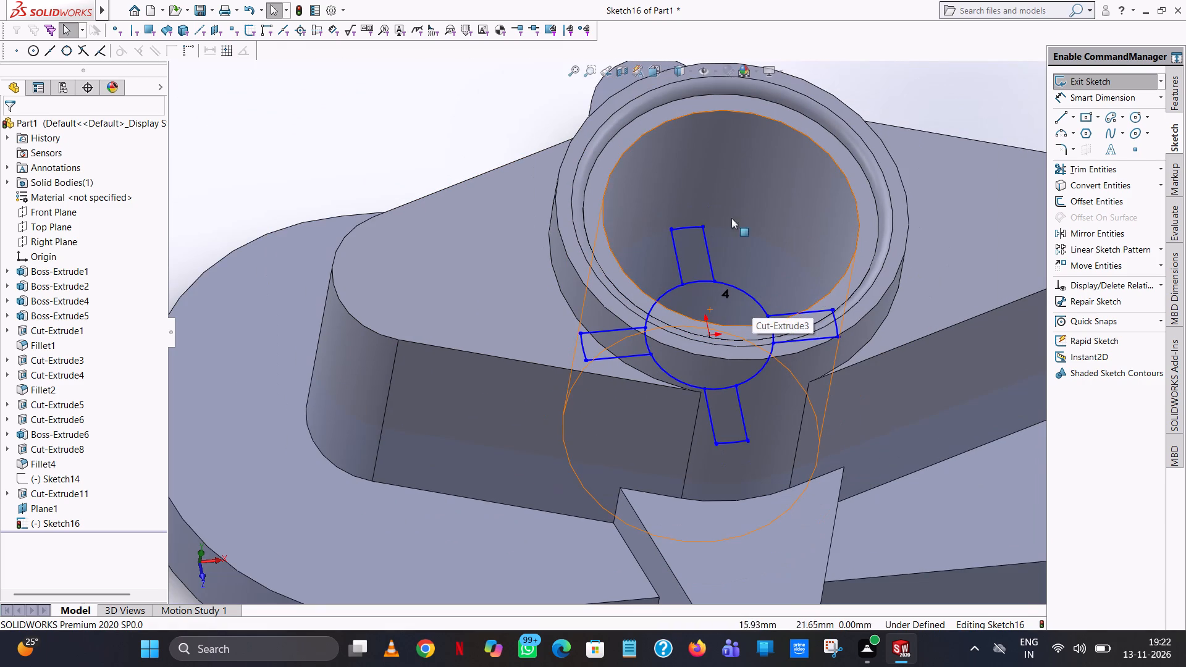
{"action": "middle_click_drag", "start_coordinate": [802, 206], "coordinate": [800, 271]}
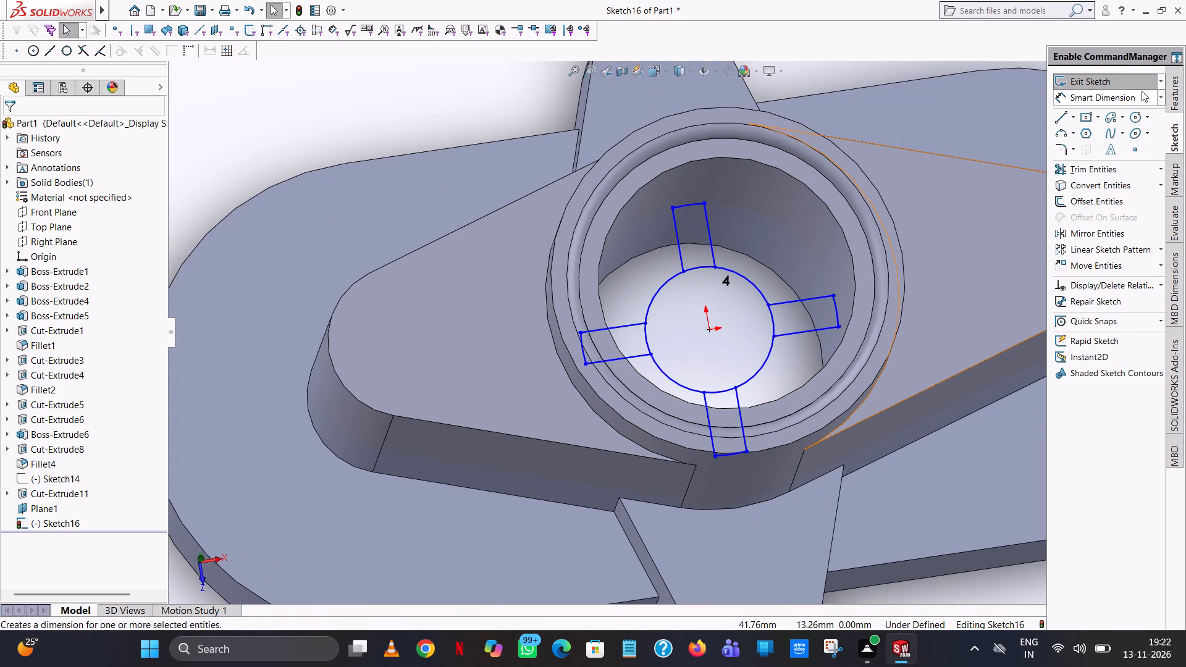
{"action": "left_click", "coordinate": [1106, 171]}
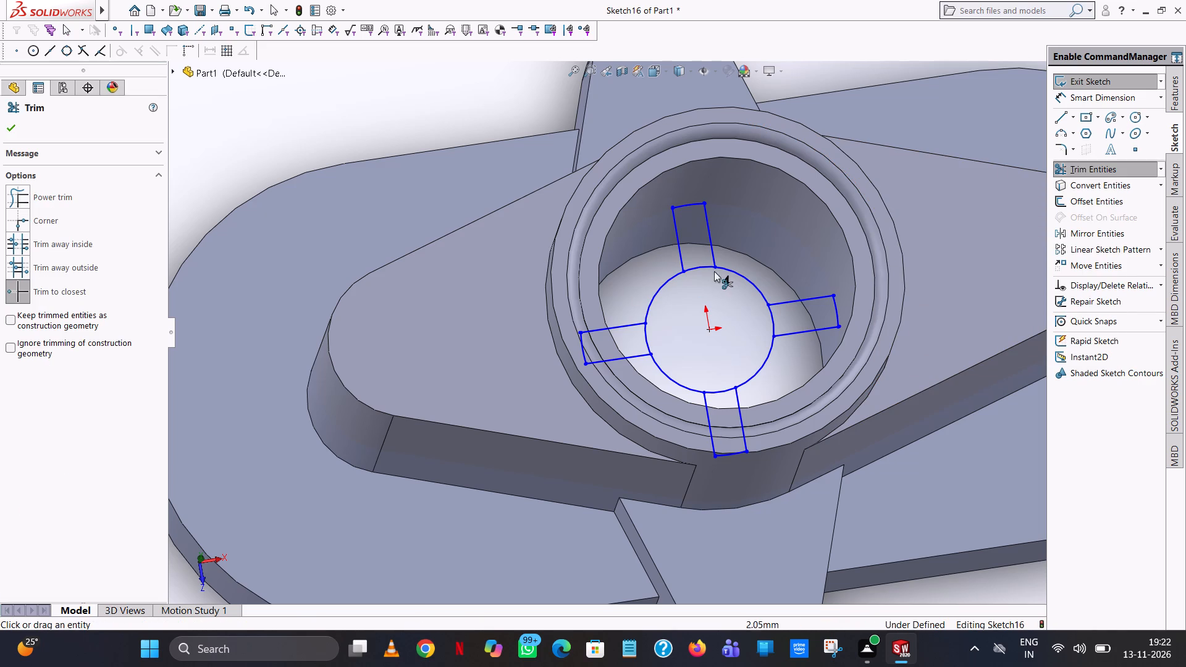
{"action": "left_click", "coordinate": [701, 266]}
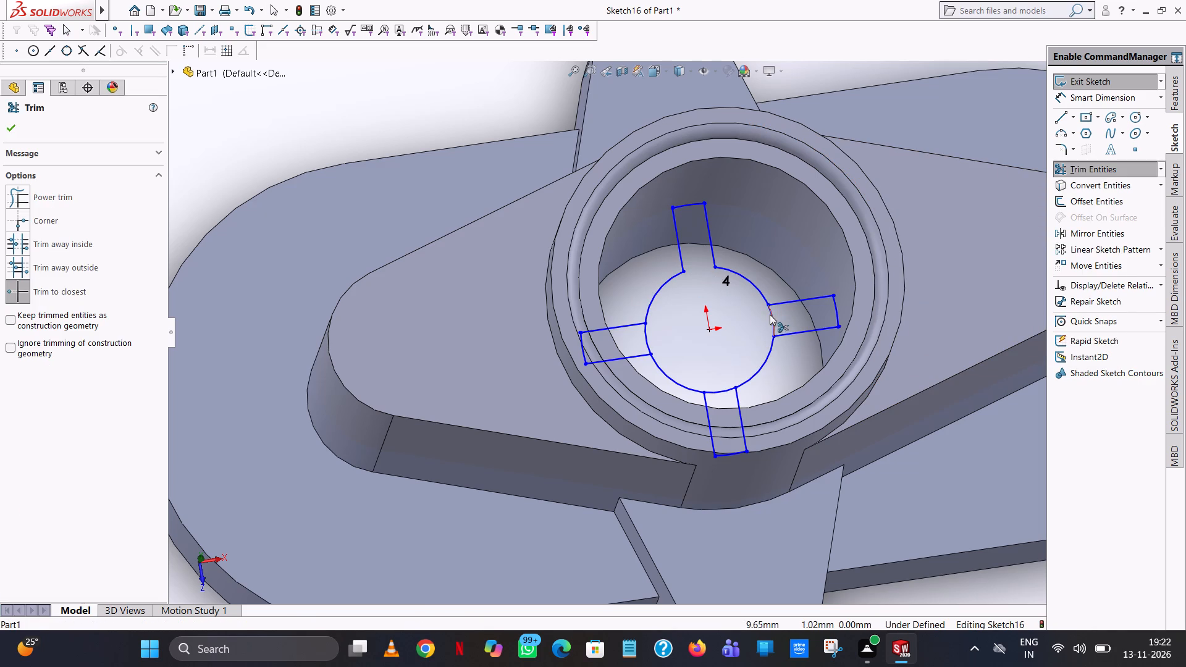
{"action": "left_click", "coordinate": [770, 314]}
{"action": "left_click", "coordinate": [725, 394]}
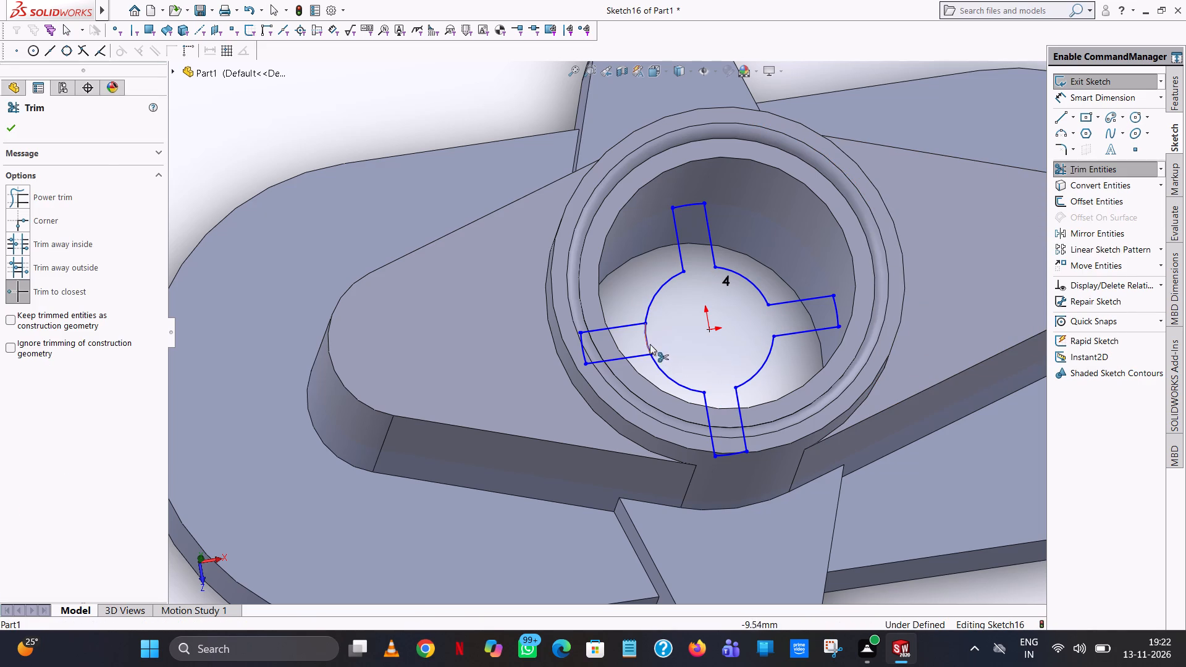
{"action": "left_click", "coordinate": [647, 344]}
{"action": "left_click", "coordinate": [9, 130]}
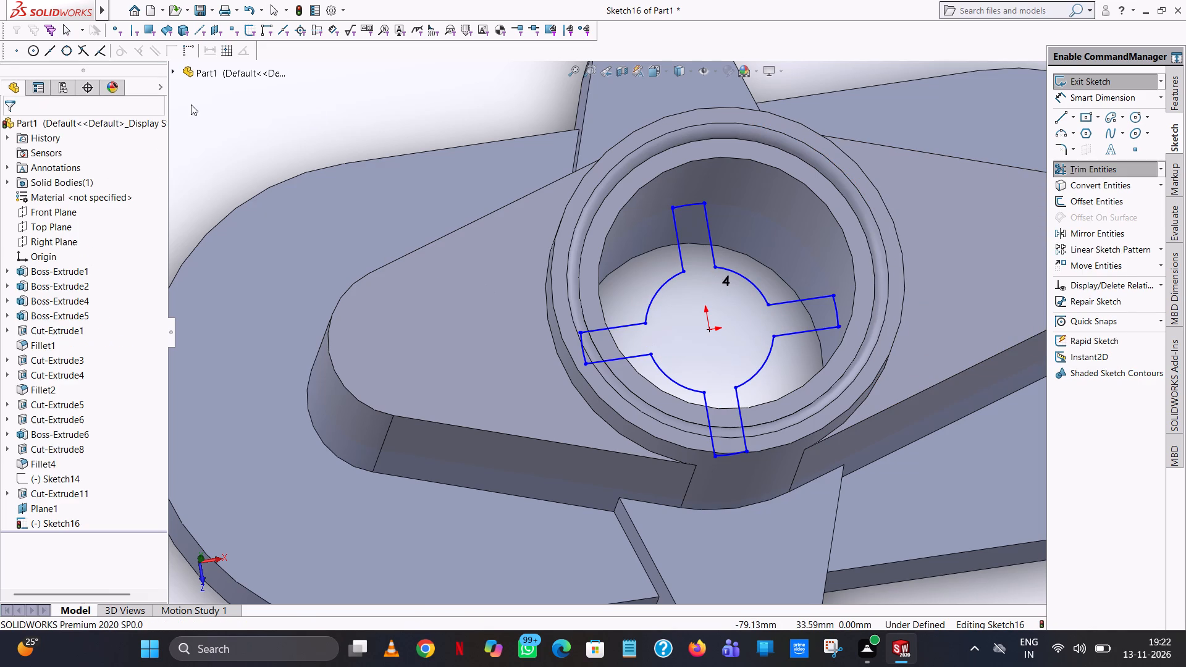
In the top view, dimension the spoke's outer end arc at radius 20 mm and the central hub arc at radius 10 mm.
{"action": "left_click", "coordinate": [666, 67]}
{"action": "left_click", "coordinate": [720, 135]}
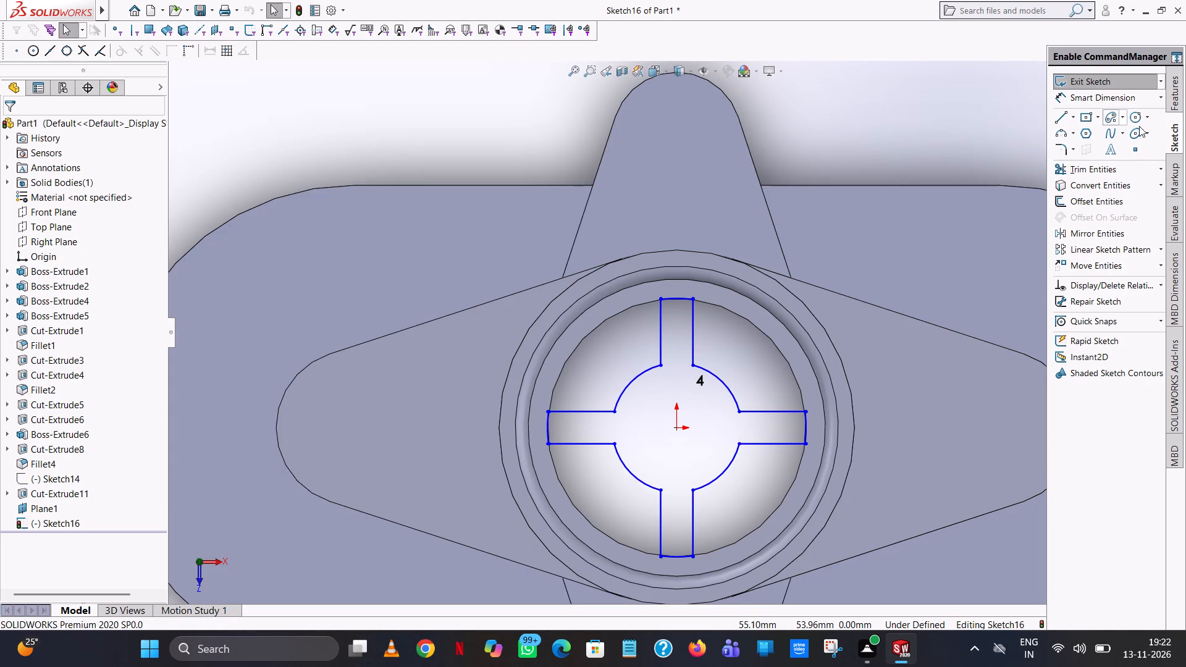
{"action": "left_click", "coordinate": [1121, 96]}
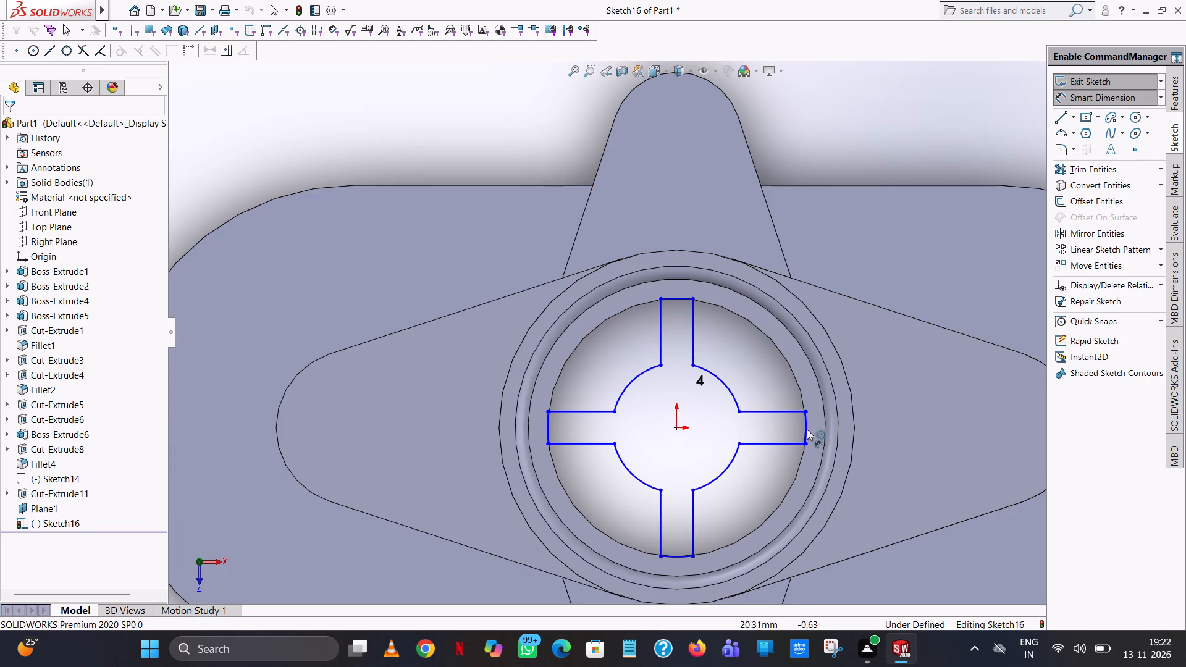
{"action": "left_click", "coordinate": [805, 427]}
{"action": "left_click", "coordinate": [943, 431]}
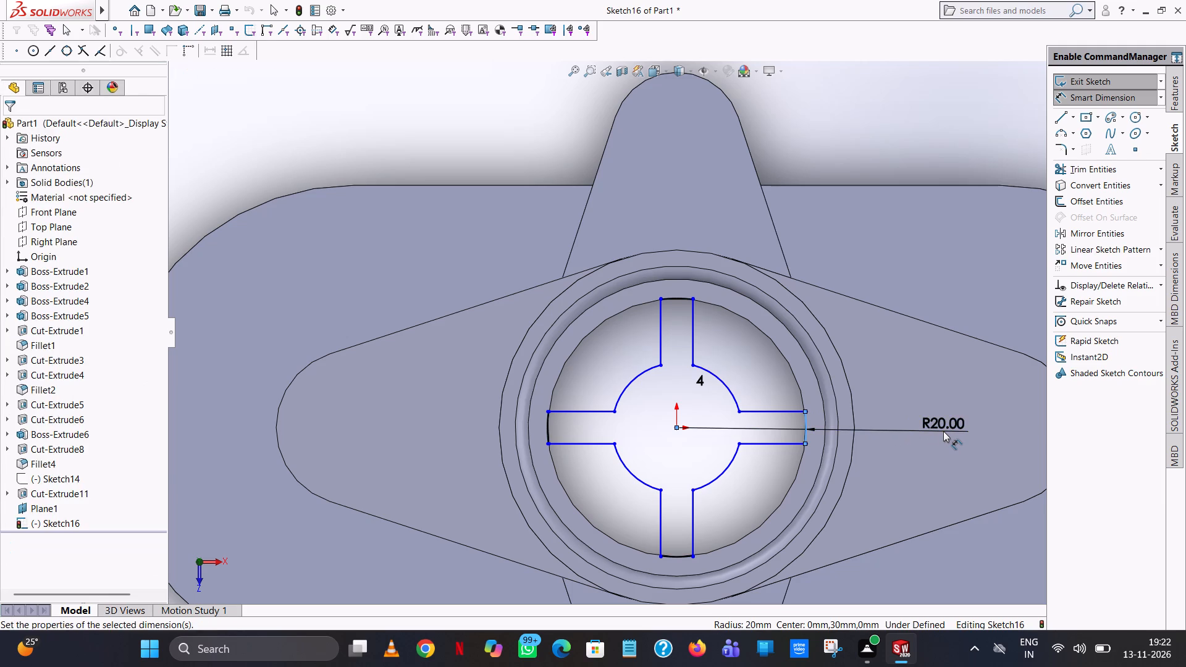
{"action": "left_click", "coordinate": [889, 415]}
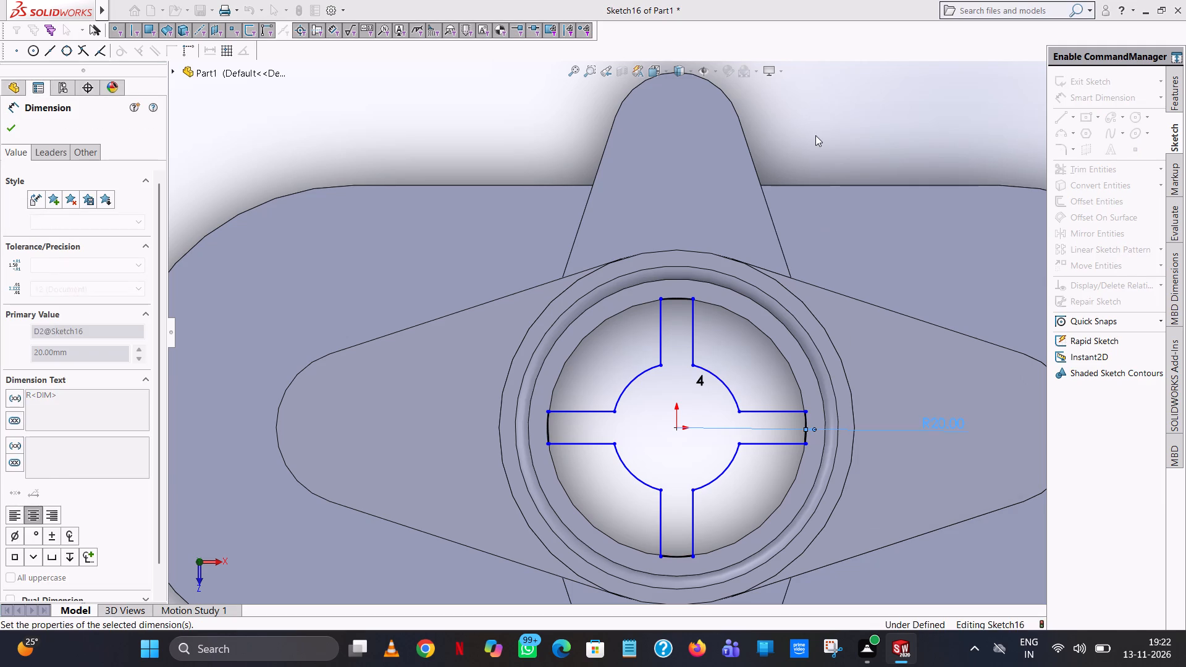
{"action": "left_click", "coordinate": [815, 135]}
{"action": "left_click", "coordinate": [724, 375]}
{"action": "left_click", "coordinate": [724, 385]}
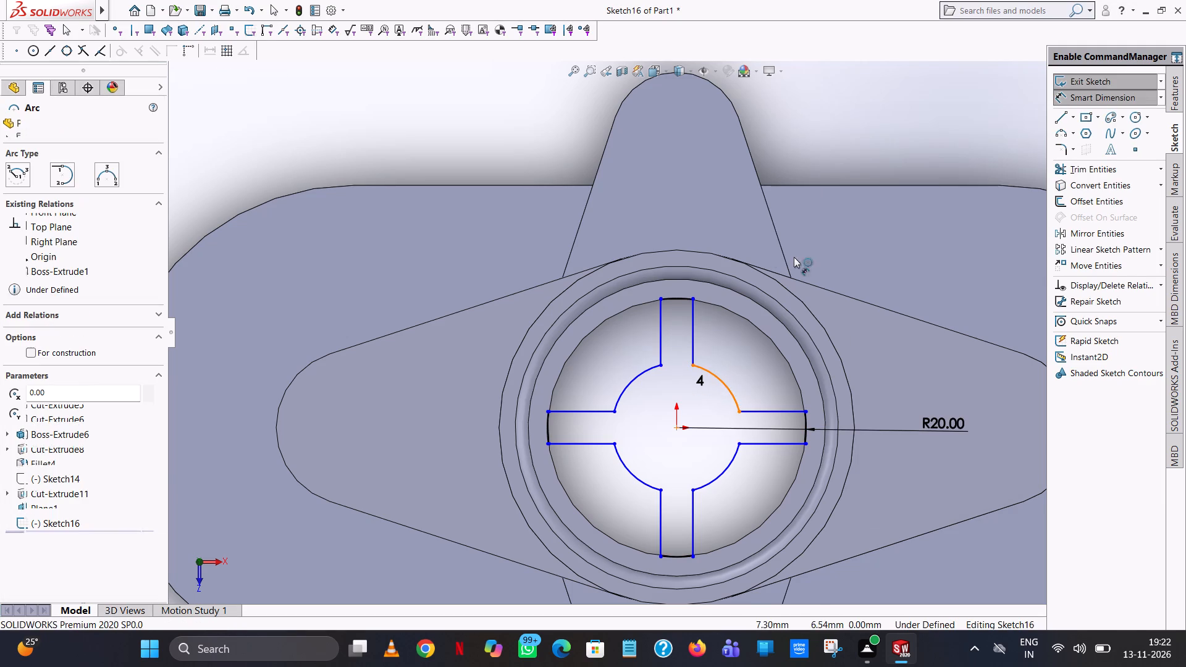
{"action": "left_click", "coordinate": [898, 151]}
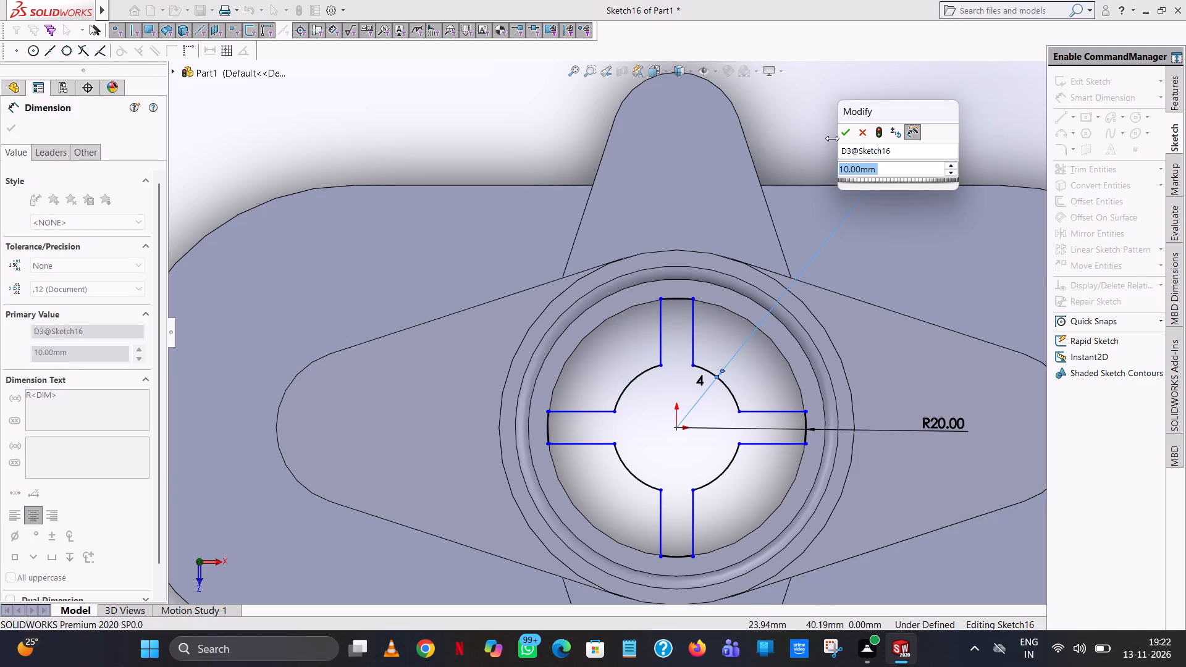
{"action": "left_click", "coordinate": [839, 137]}
{"action": "left_click", "coordinate": [823, 131]}
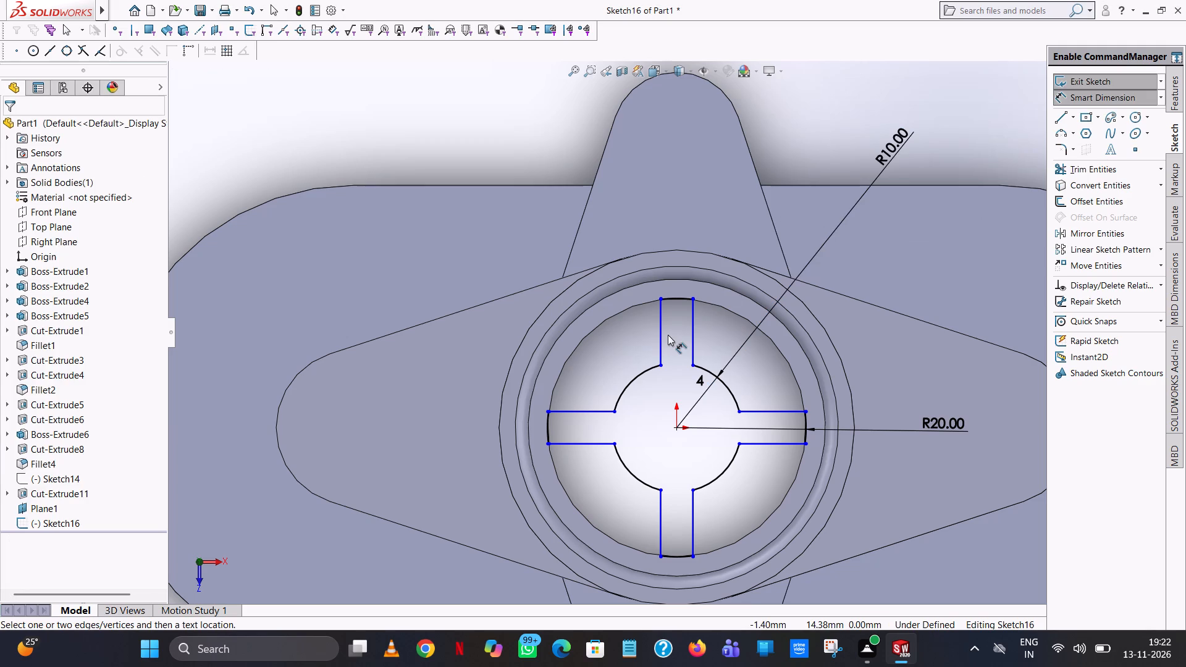
Dimension the vertical spoke's width at 5 mm and the distance from its side line to the origin at 2.5 mm.
{"action": "left_click", "coordinate": [663, 333]}
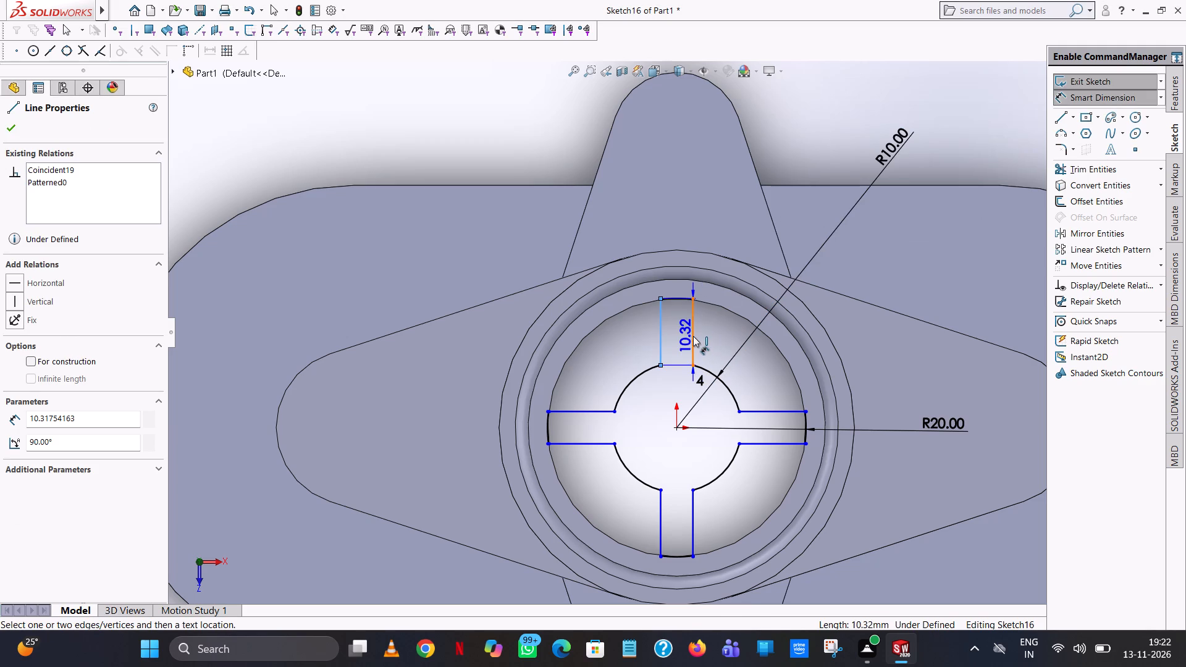
{"action": "left_click", "coordinate": [693, 336]}
{"action": "left_click", "coordinate": [681, 176]}
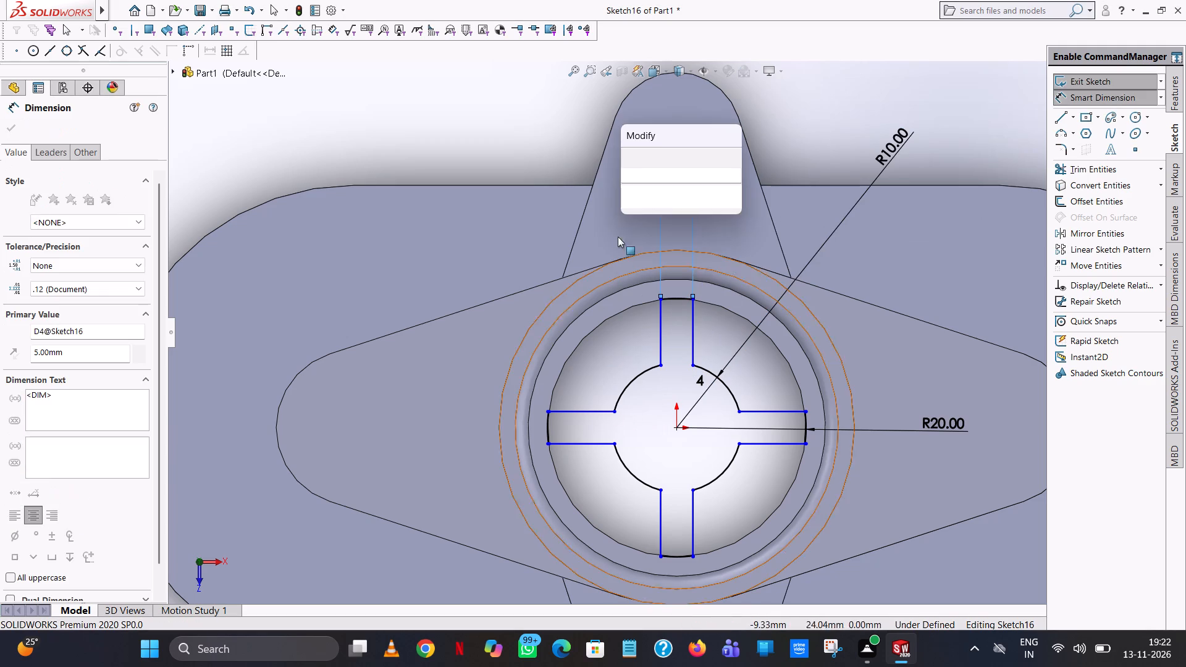
{"action": "left_click", "coordinate": [623, 161]}
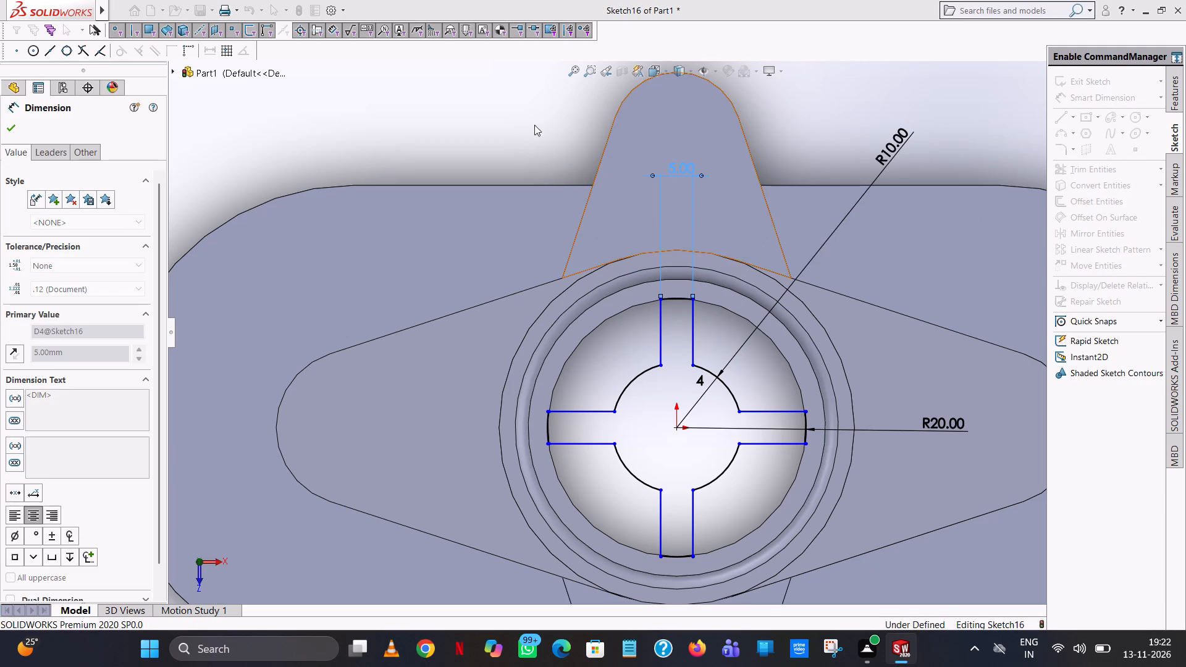
{"action": "left_click", "coordinate": [534, 125]}
{"action": "left_click", "coordinate": [662, 523]}
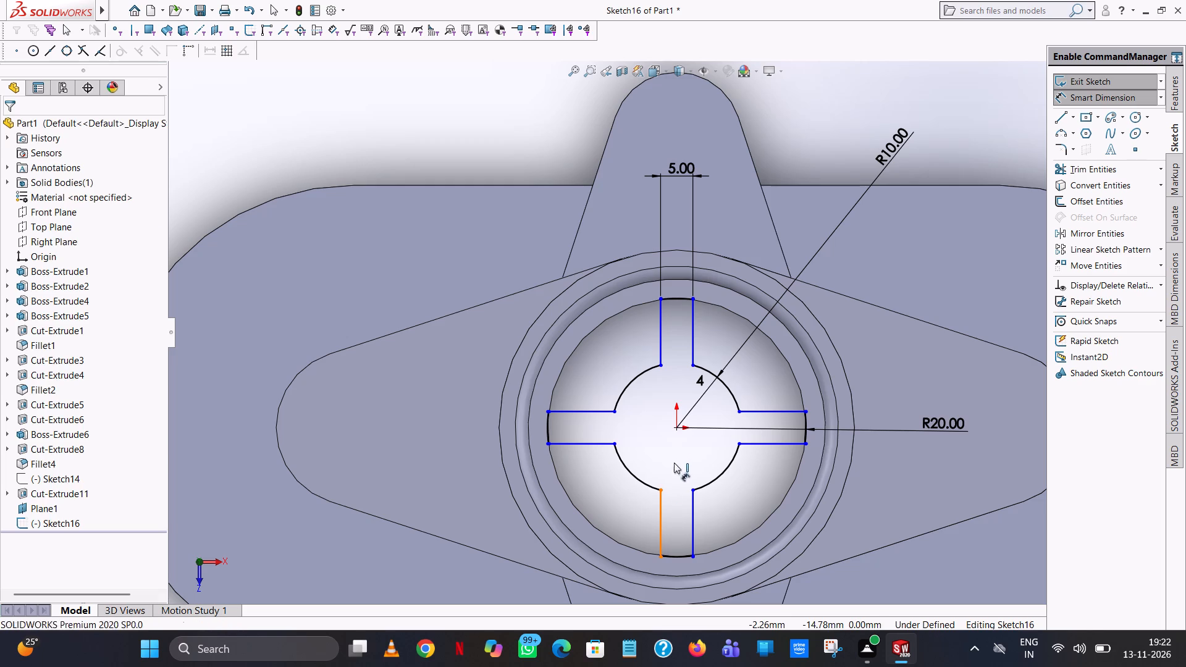
{"action": "left_click", "coordinate": [675, 427]}
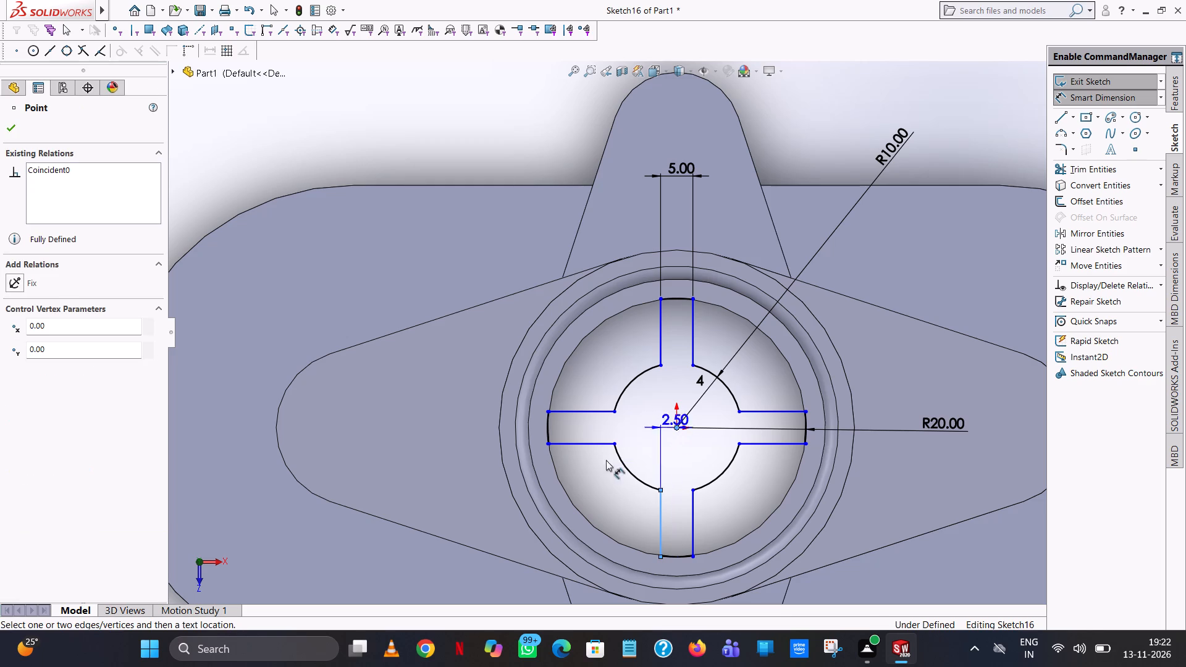
{"action": "left_click", "coordinate": [603, 592]}
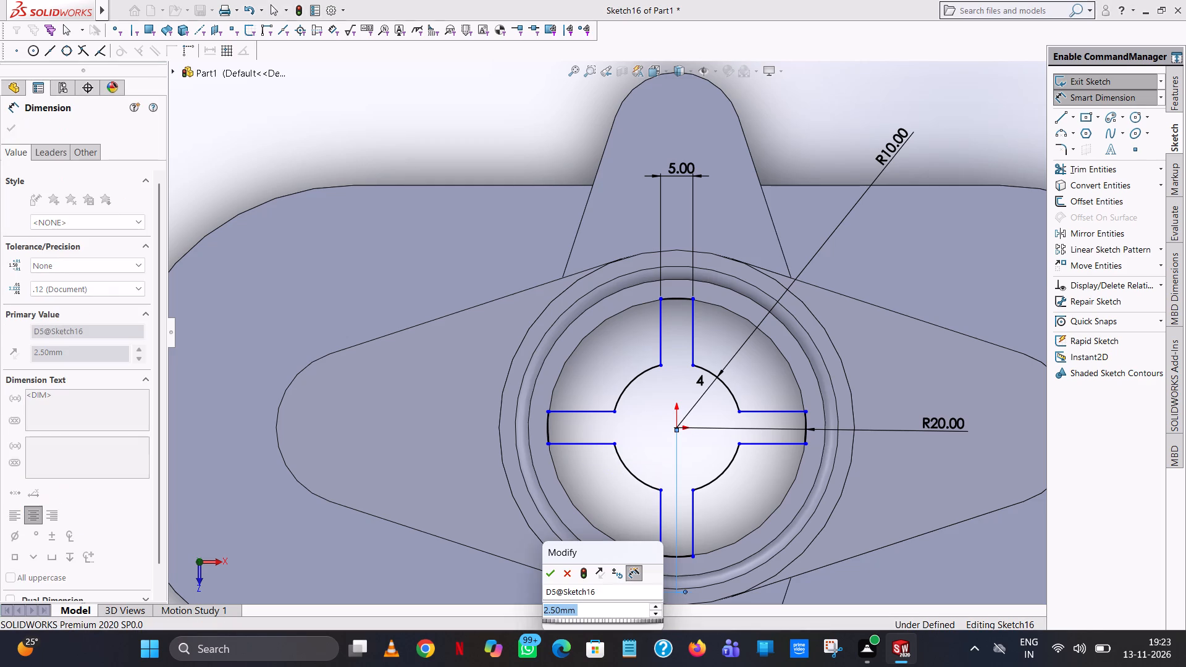
{"action": "left_click", "coordinate": [550, 573]}
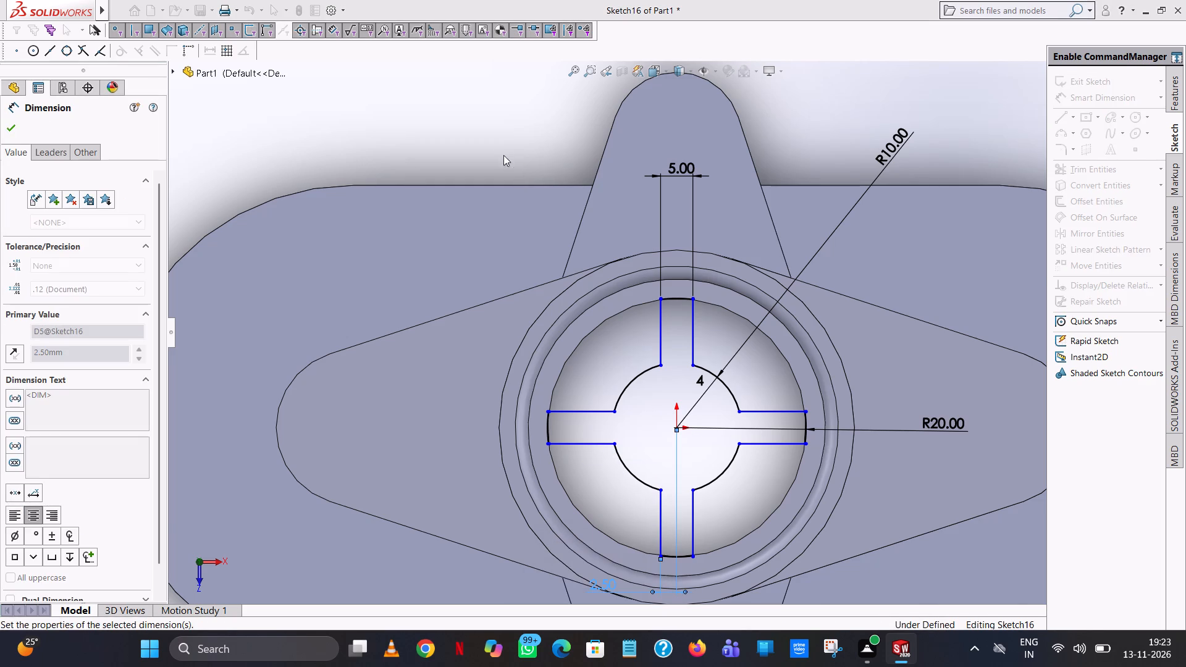
{"action": "left_click", "coordinate": [502, 151]}
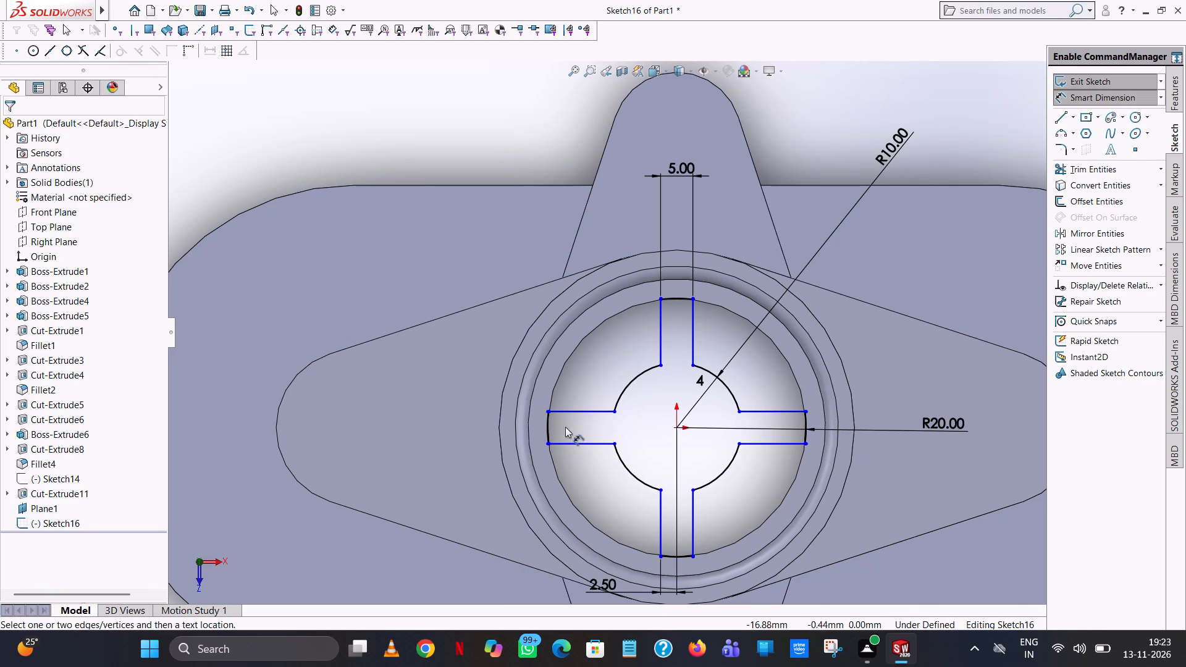
Dimension the distance from the left spoke's upper side line to the origin at 2.5 mm.
{"action": "left_click", "coordinate": [566, 413]}
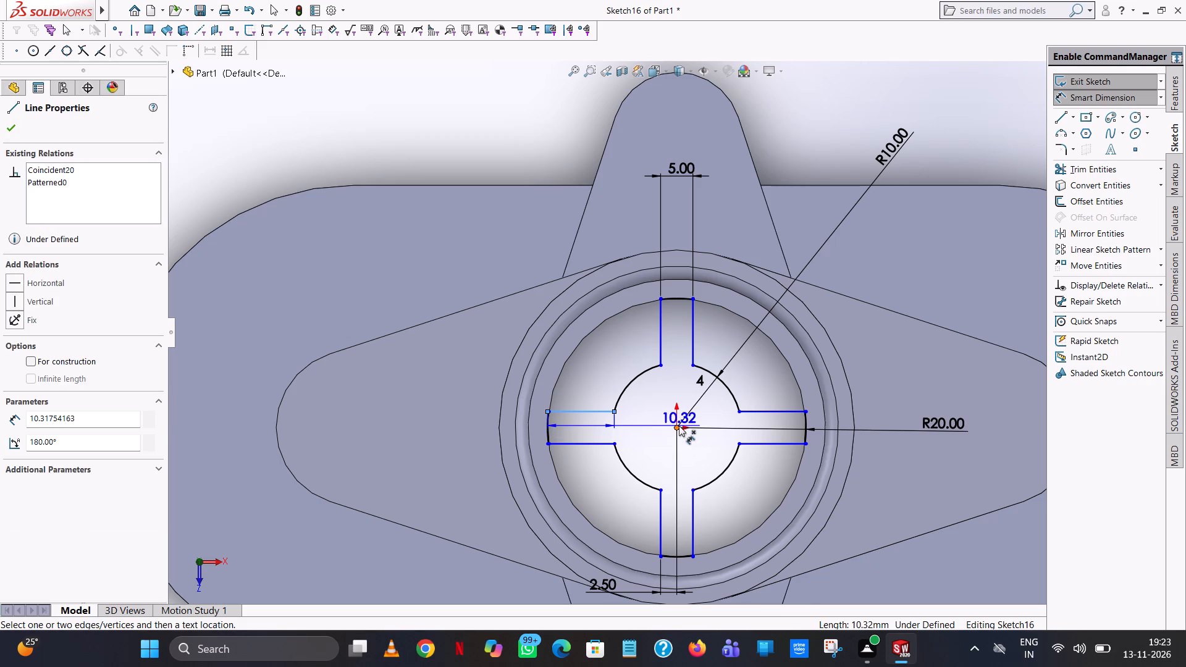
{"action": "left_click", "coordinate": [679, 426]}
{"action": "left_click", "coordinate": [372, 419]}
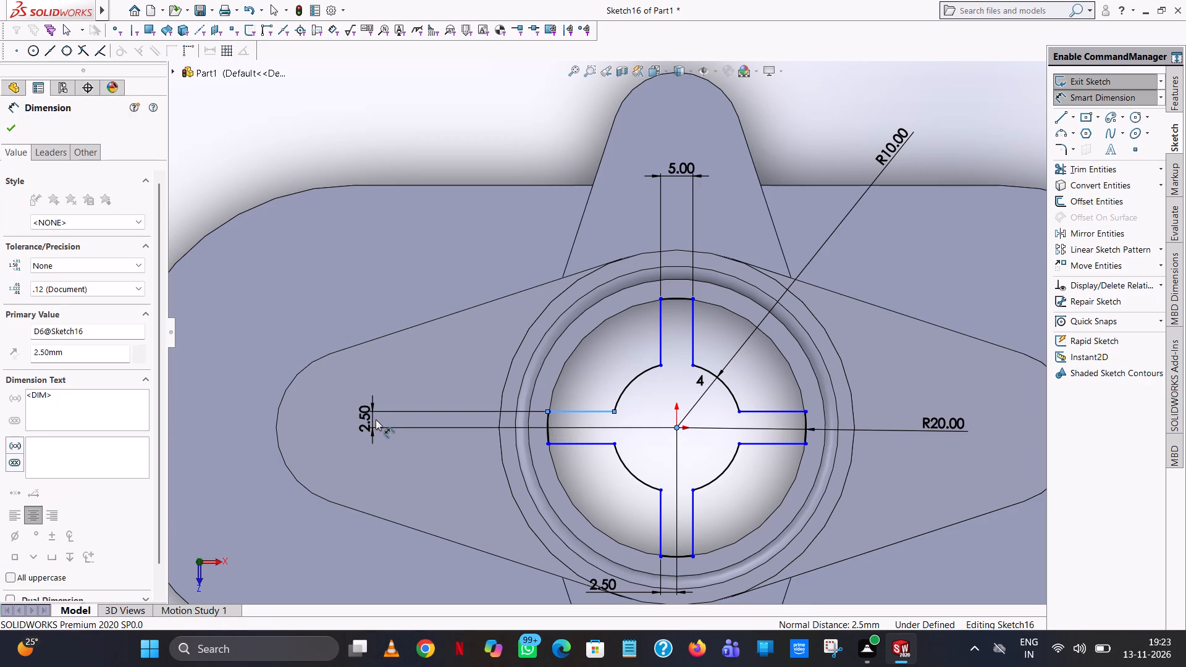
{"action": "left_click", "coordinate": [318, 403]}
{"action": "left_click", "coordinate": [457, 119]}
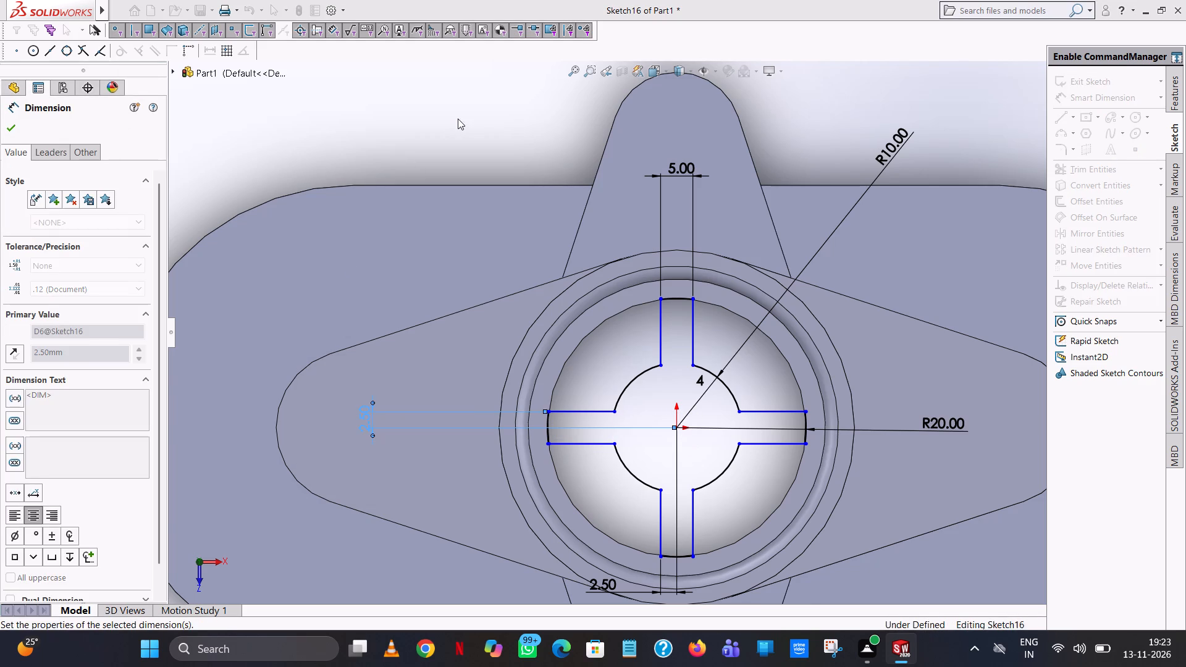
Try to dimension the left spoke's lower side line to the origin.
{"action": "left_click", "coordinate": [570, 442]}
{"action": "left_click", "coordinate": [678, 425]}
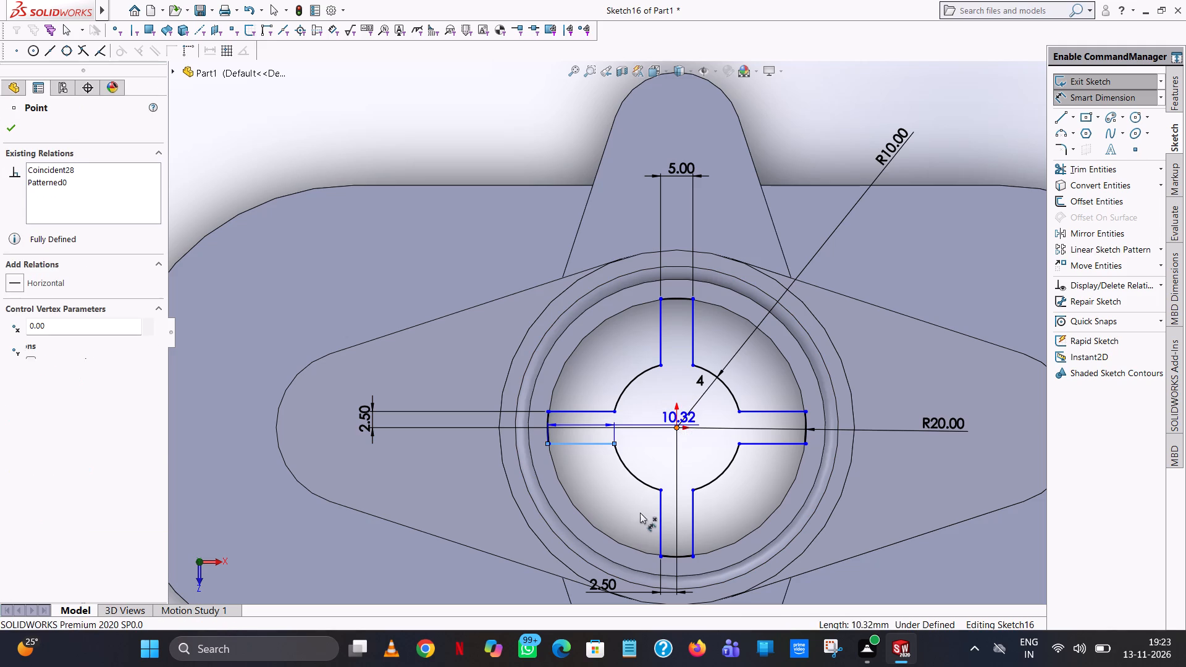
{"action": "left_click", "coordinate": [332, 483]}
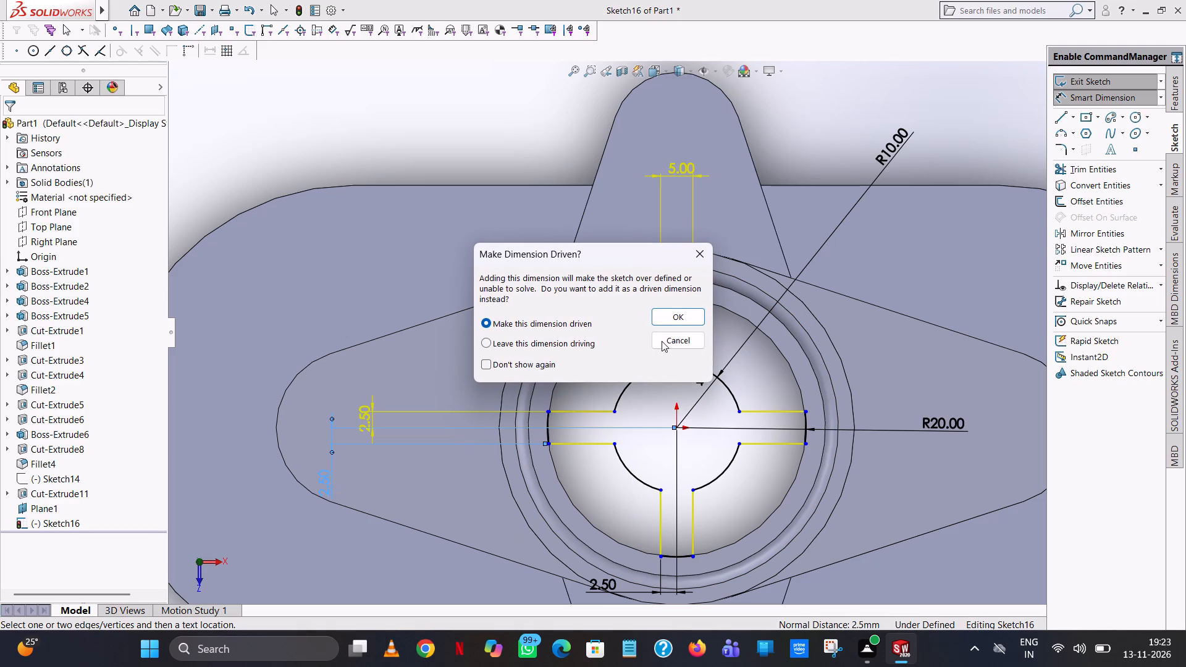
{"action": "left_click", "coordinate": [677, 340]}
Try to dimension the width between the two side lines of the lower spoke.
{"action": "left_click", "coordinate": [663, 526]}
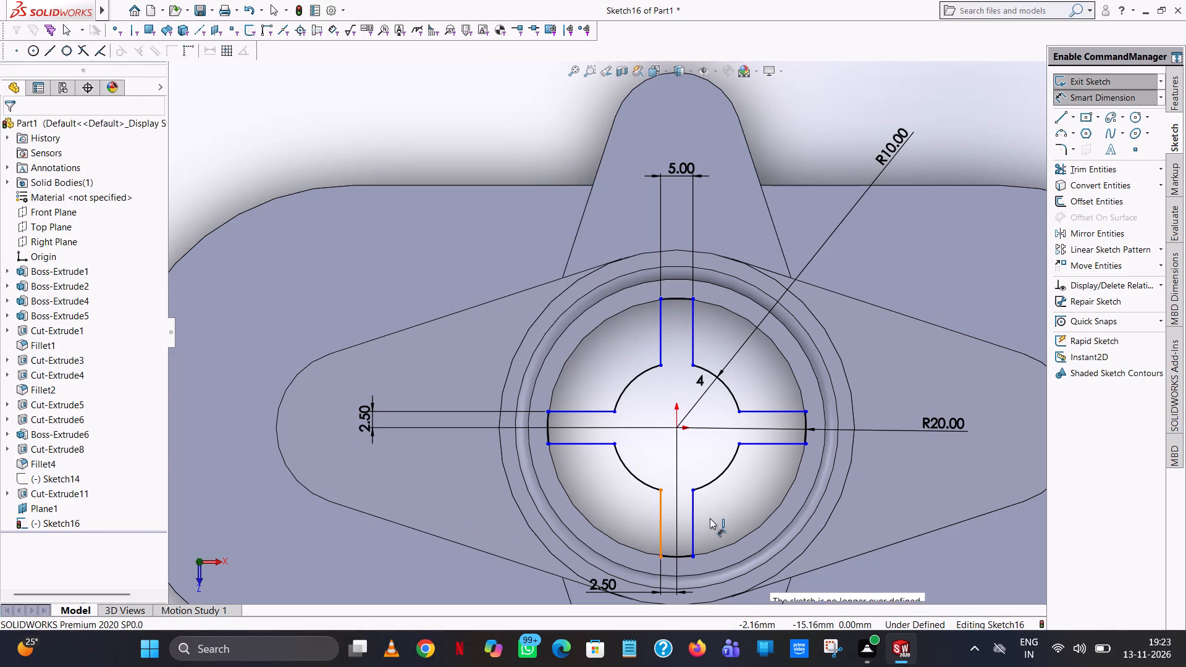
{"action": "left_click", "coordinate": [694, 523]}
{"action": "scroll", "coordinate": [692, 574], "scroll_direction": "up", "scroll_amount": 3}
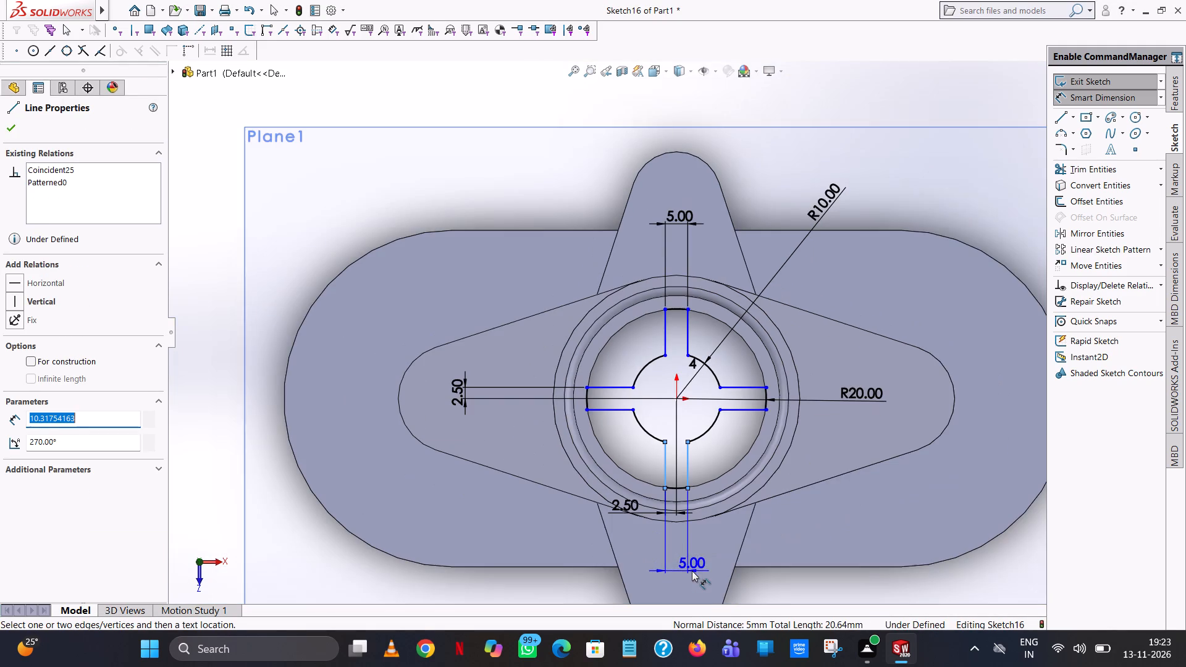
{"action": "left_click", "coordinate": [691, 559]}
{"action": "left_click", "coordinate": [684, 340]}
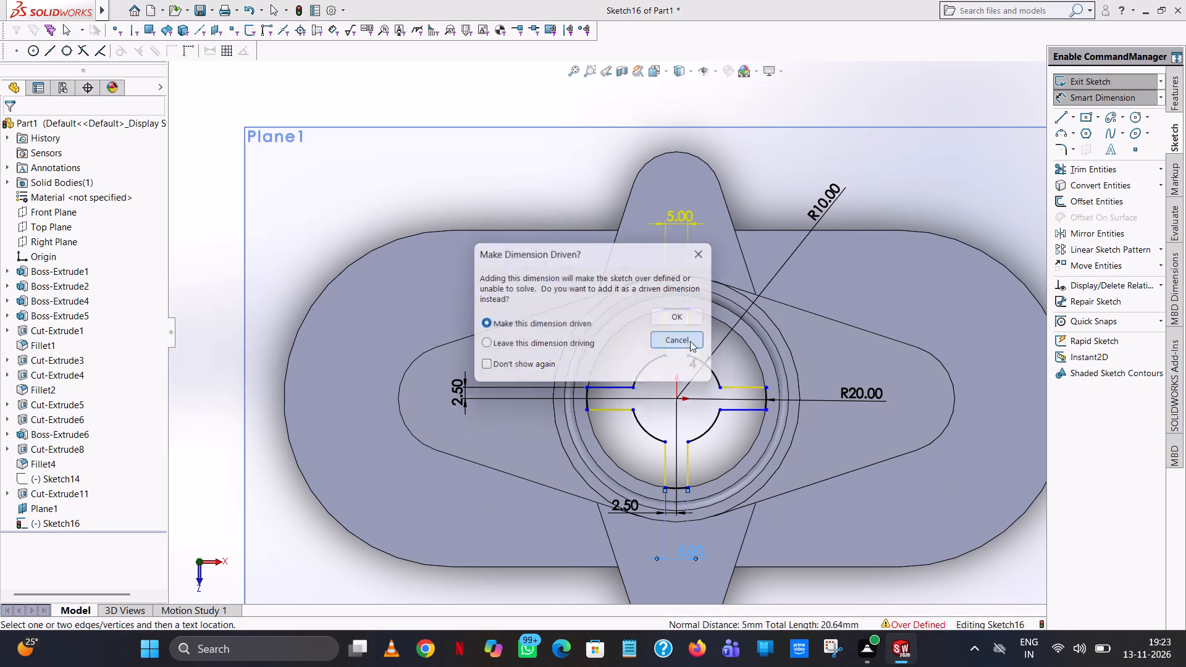
Dimension the distance from the right spoke's upper side line to the origin at 2.5 mm.
{"action": "left_click", "coordinate": [743, 387]}
{"action": "left_click", "coordinate": [742, 340]}
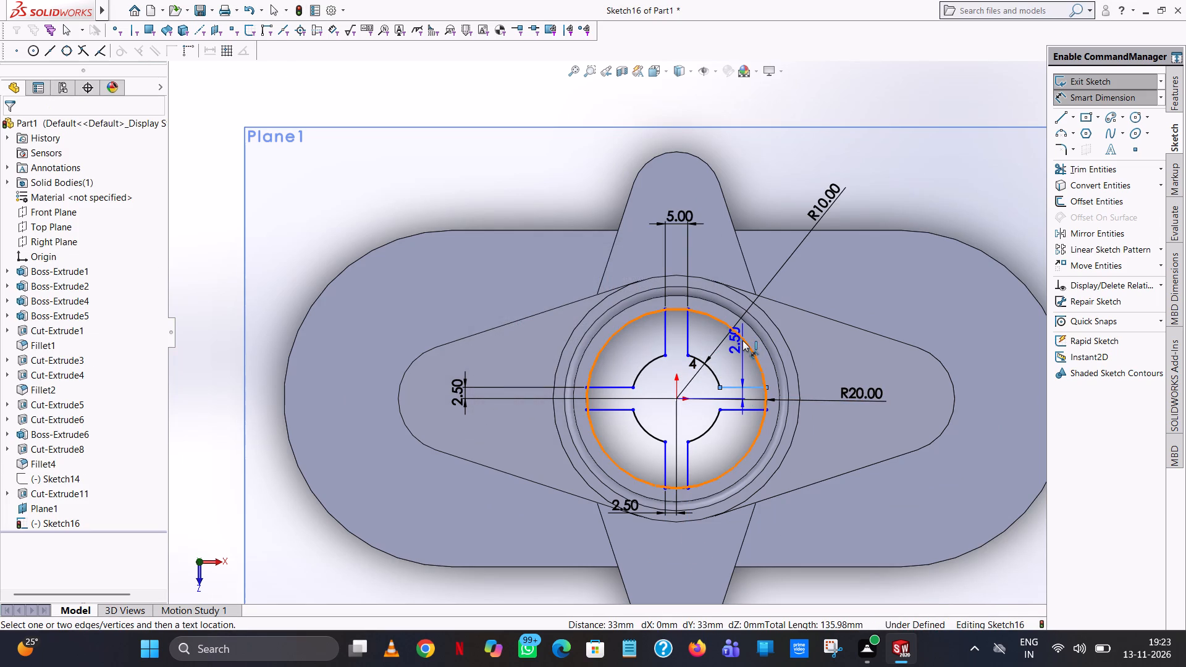
{"action": "left_click", "coordinate": [699, 349]}
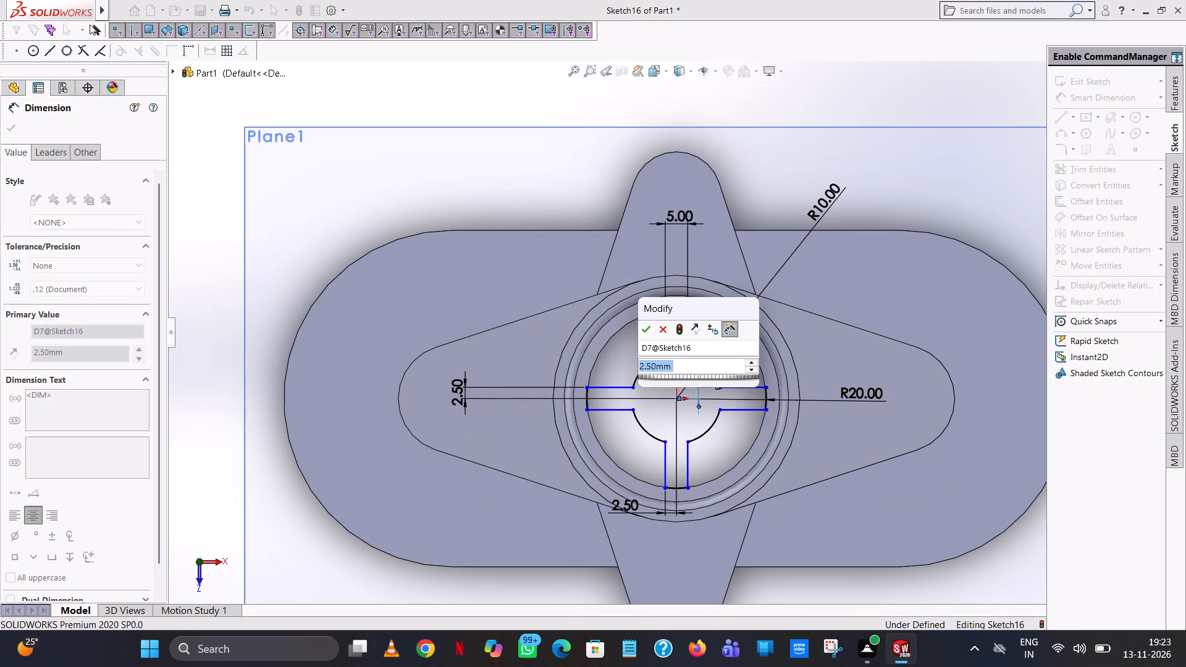
{"action": "left_click", "coordinate": [646, 334]}
{"action": "left_click", "coordinate": [474, 111]}
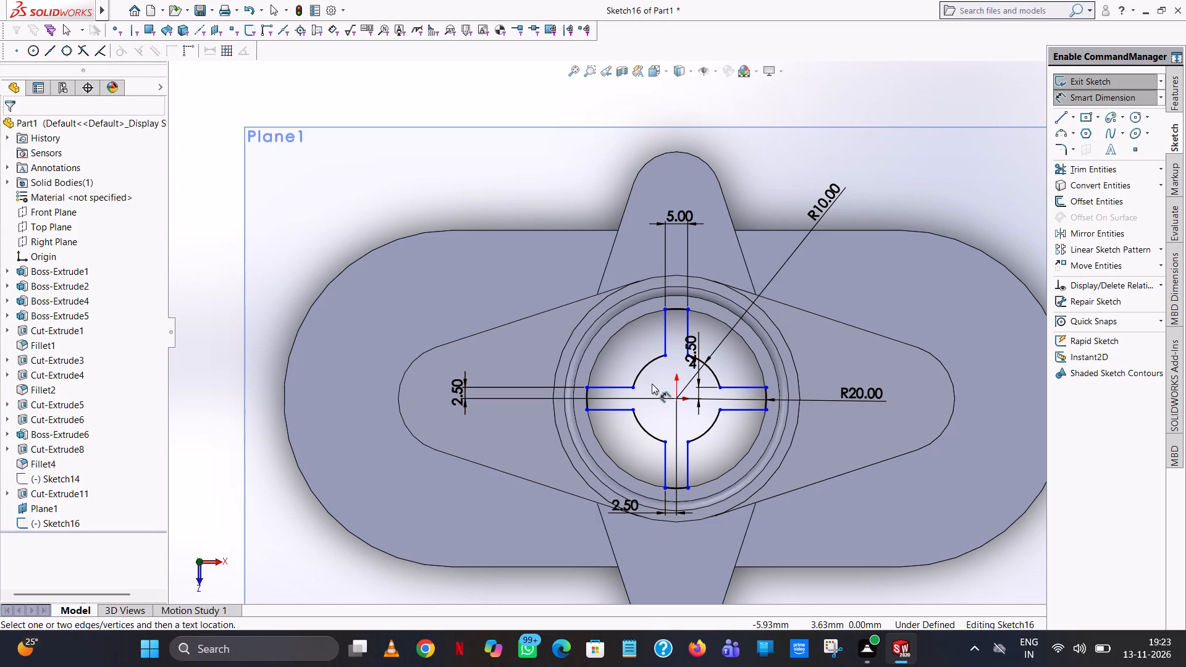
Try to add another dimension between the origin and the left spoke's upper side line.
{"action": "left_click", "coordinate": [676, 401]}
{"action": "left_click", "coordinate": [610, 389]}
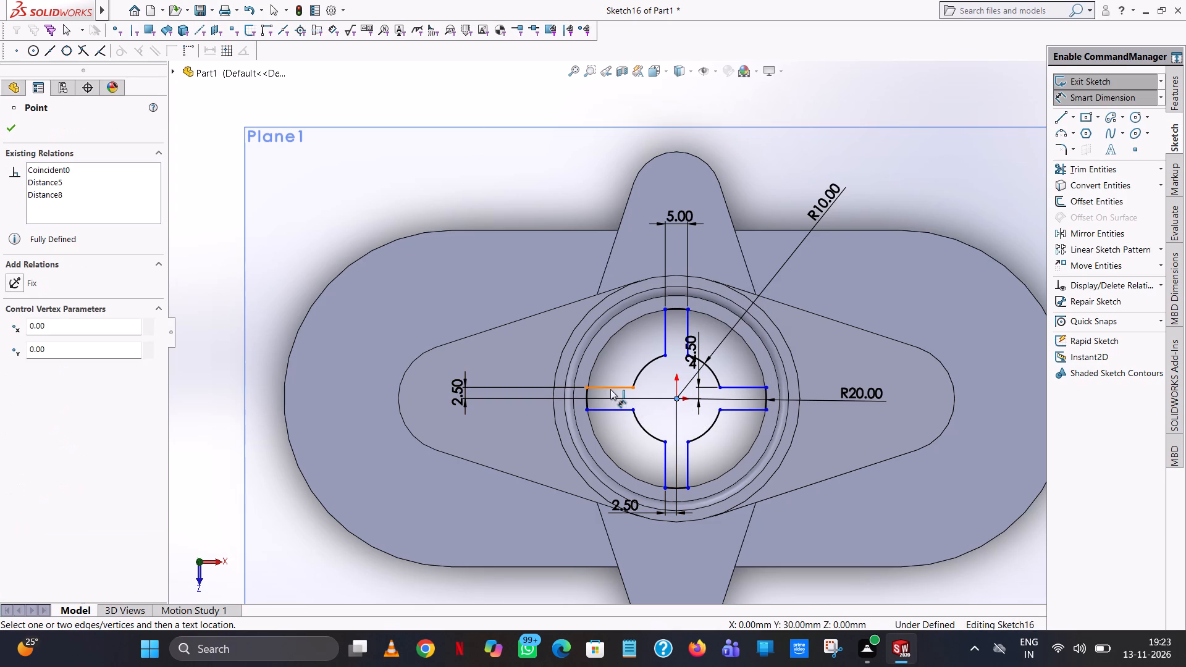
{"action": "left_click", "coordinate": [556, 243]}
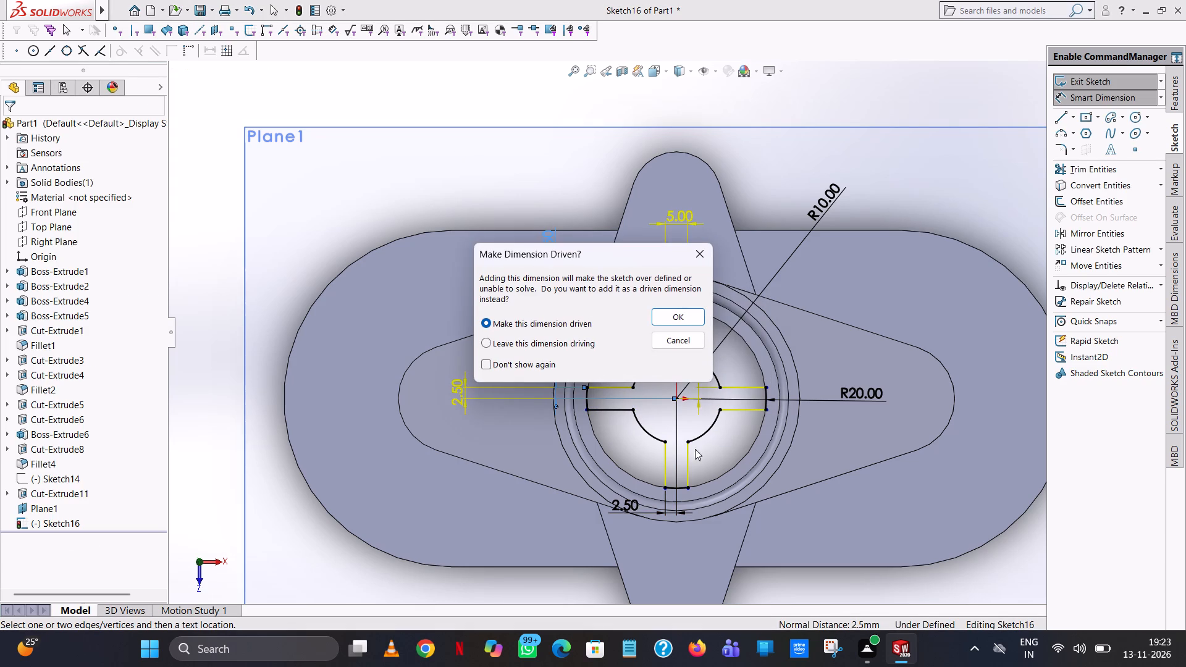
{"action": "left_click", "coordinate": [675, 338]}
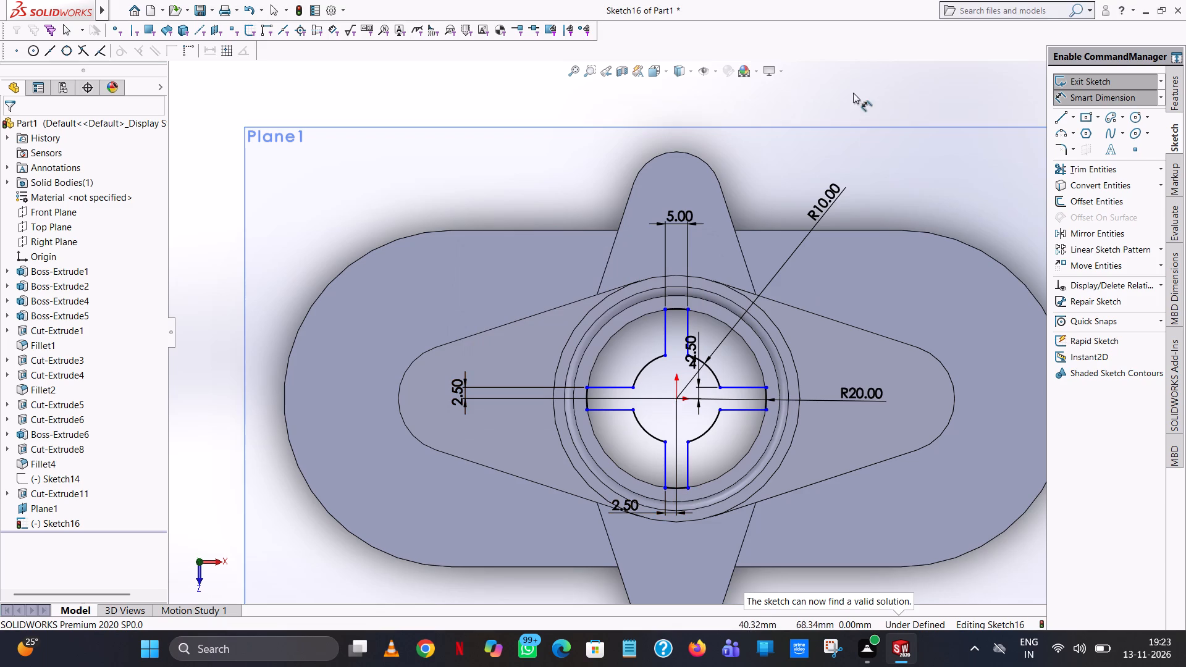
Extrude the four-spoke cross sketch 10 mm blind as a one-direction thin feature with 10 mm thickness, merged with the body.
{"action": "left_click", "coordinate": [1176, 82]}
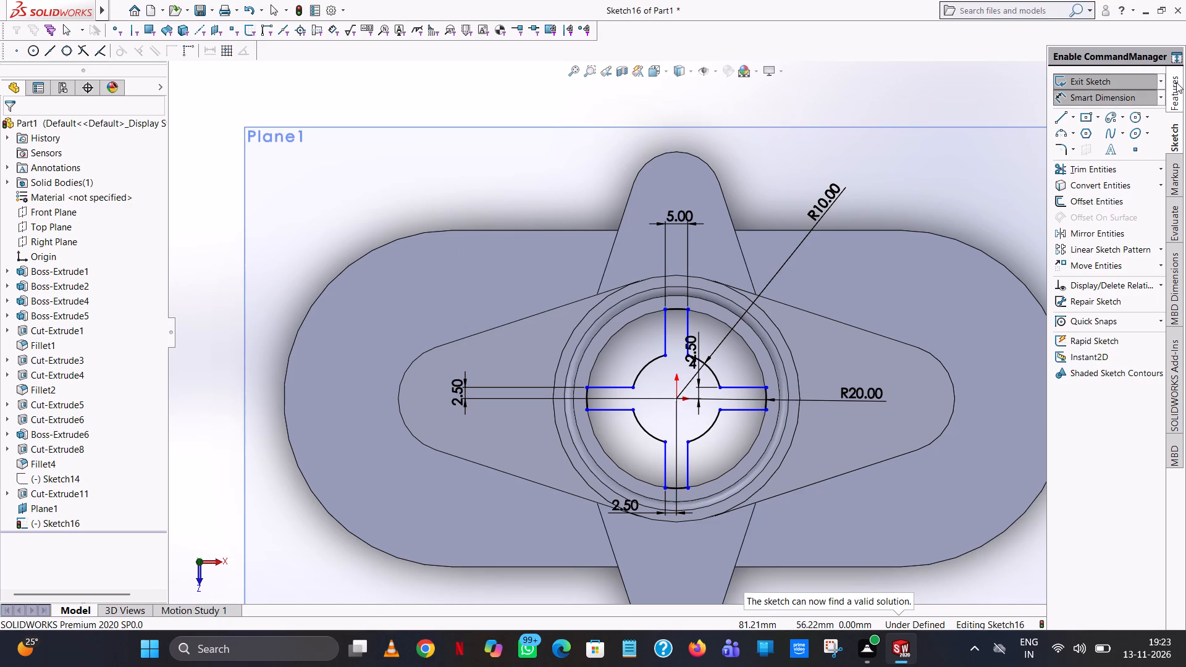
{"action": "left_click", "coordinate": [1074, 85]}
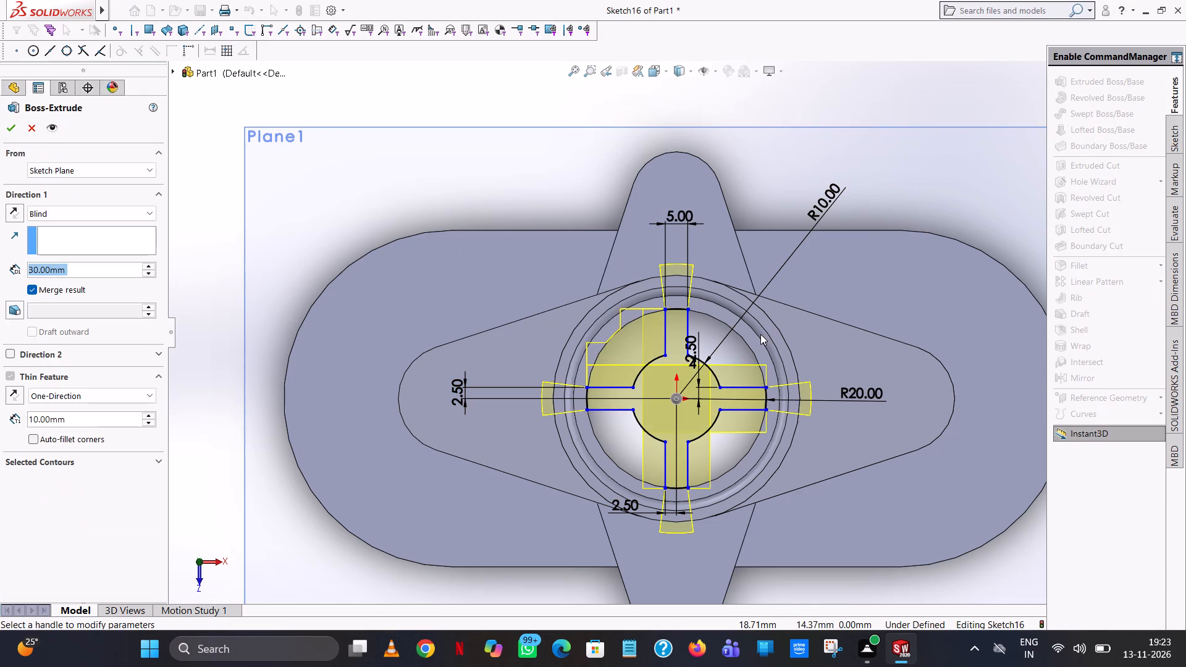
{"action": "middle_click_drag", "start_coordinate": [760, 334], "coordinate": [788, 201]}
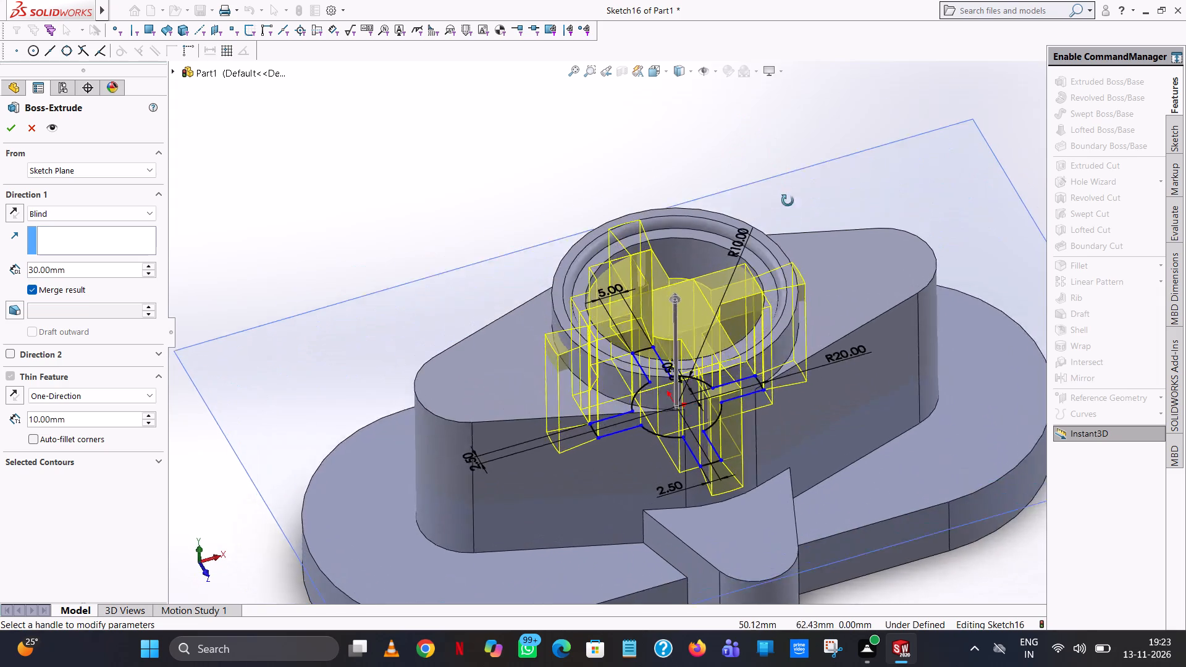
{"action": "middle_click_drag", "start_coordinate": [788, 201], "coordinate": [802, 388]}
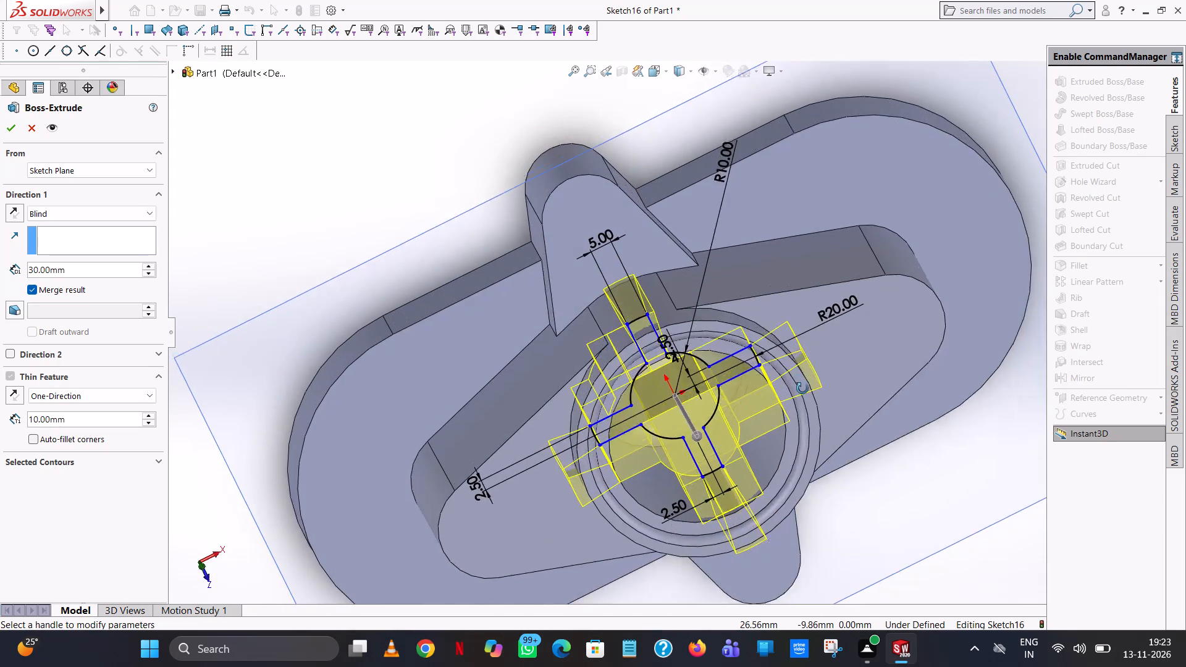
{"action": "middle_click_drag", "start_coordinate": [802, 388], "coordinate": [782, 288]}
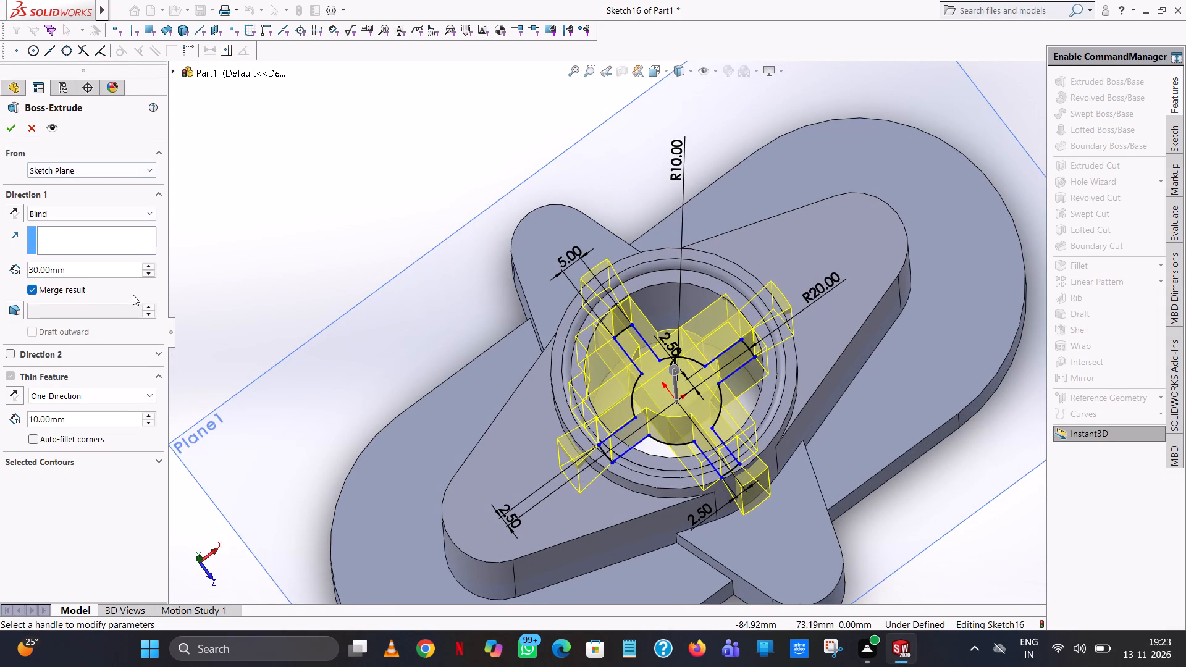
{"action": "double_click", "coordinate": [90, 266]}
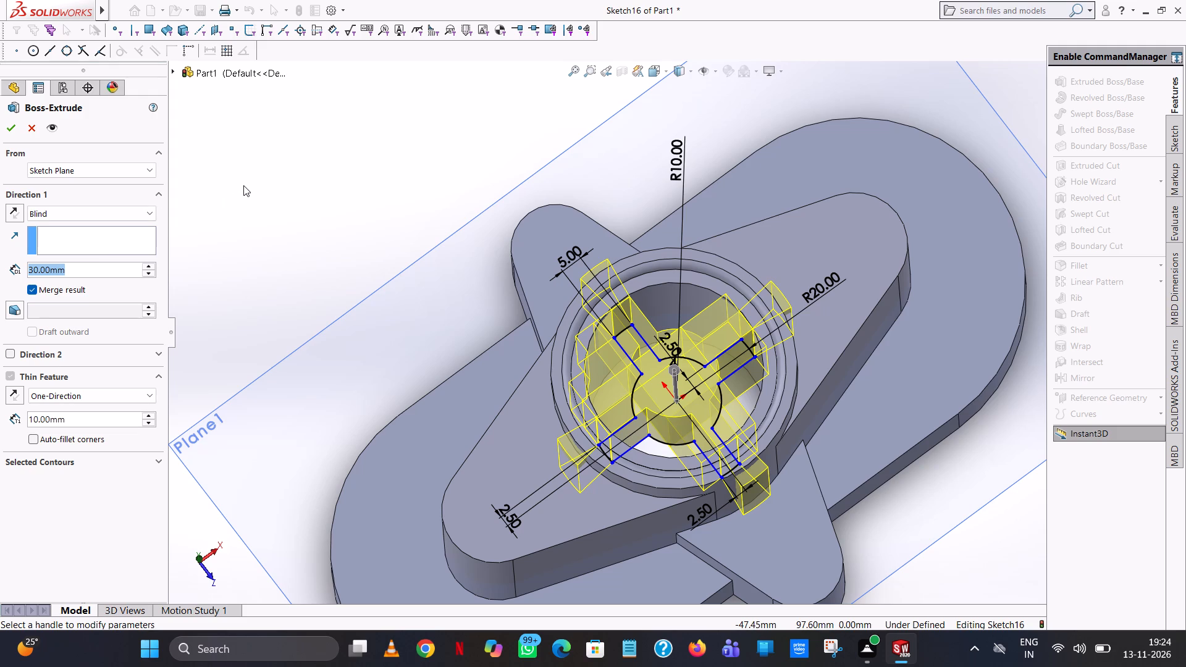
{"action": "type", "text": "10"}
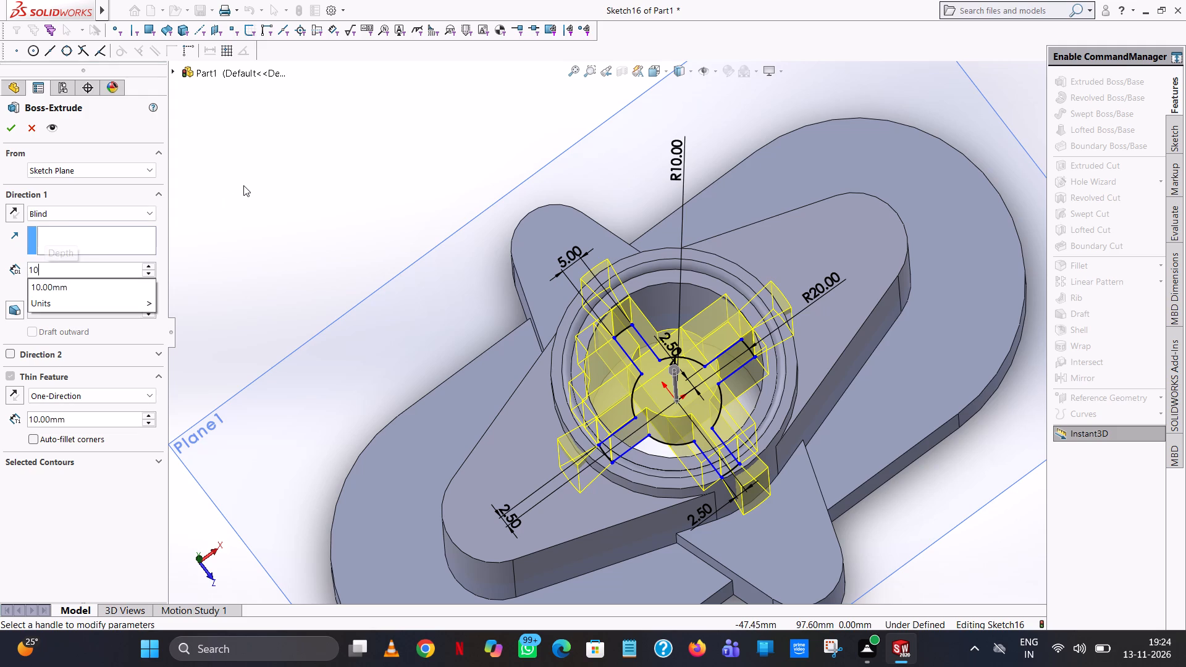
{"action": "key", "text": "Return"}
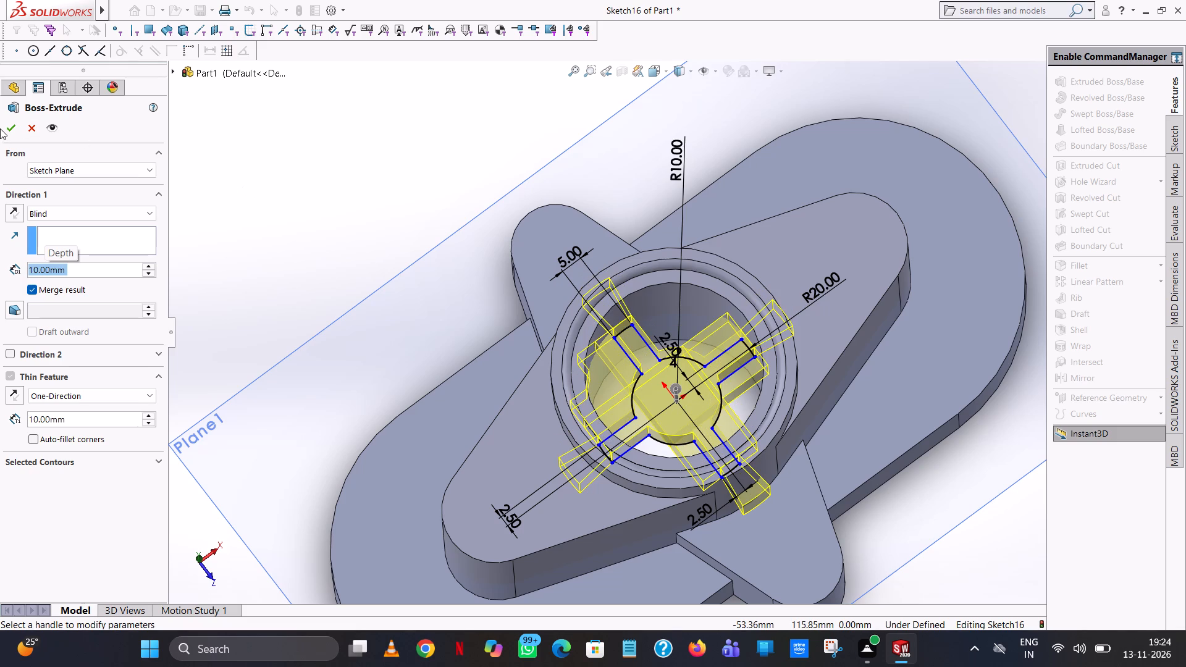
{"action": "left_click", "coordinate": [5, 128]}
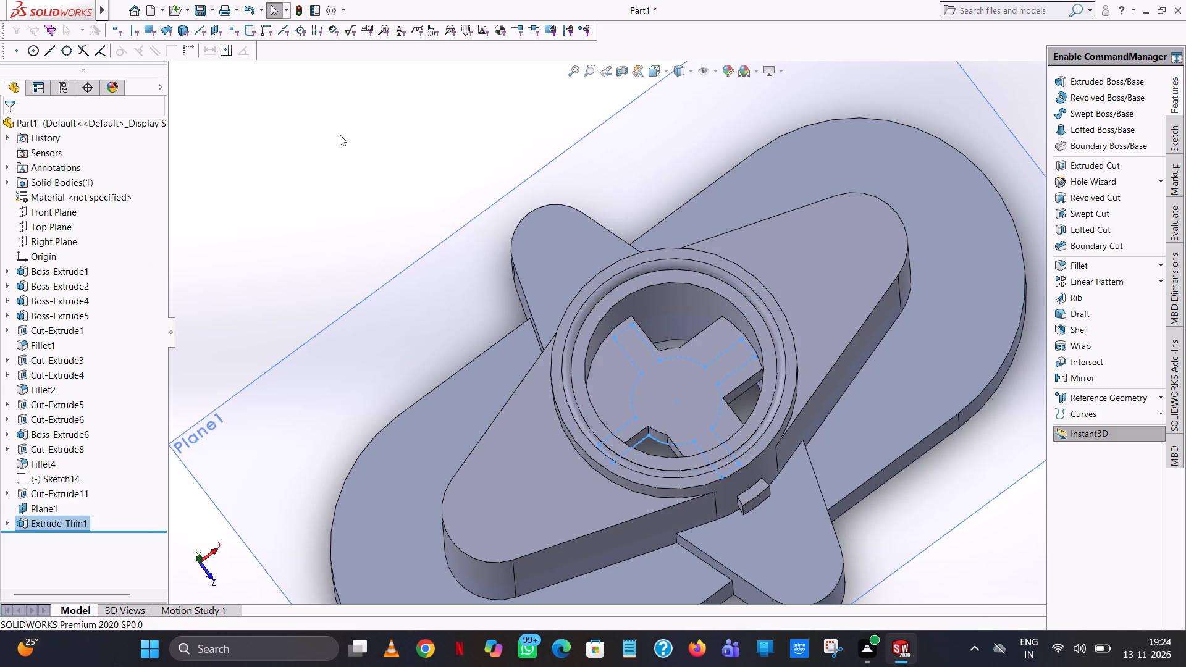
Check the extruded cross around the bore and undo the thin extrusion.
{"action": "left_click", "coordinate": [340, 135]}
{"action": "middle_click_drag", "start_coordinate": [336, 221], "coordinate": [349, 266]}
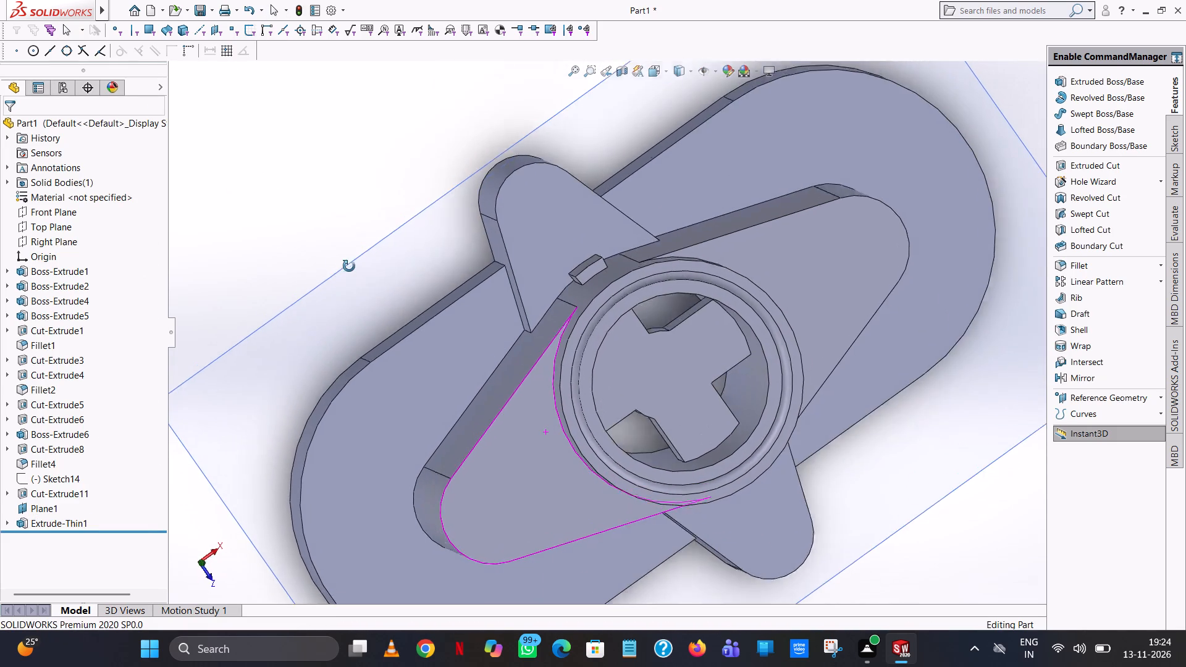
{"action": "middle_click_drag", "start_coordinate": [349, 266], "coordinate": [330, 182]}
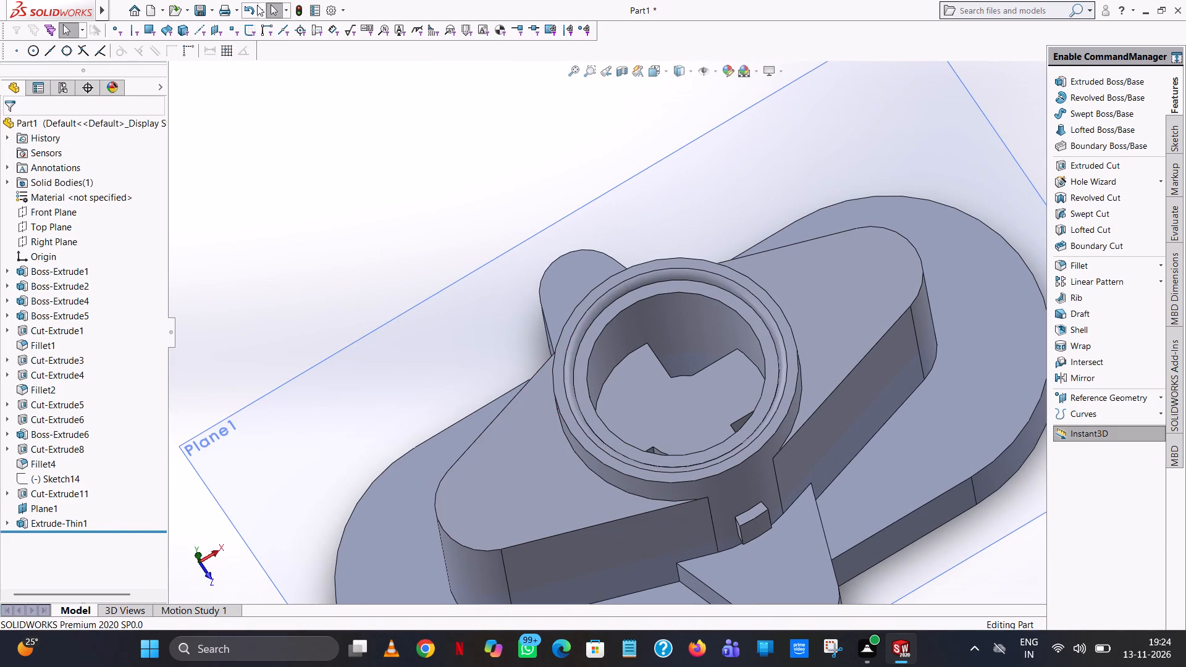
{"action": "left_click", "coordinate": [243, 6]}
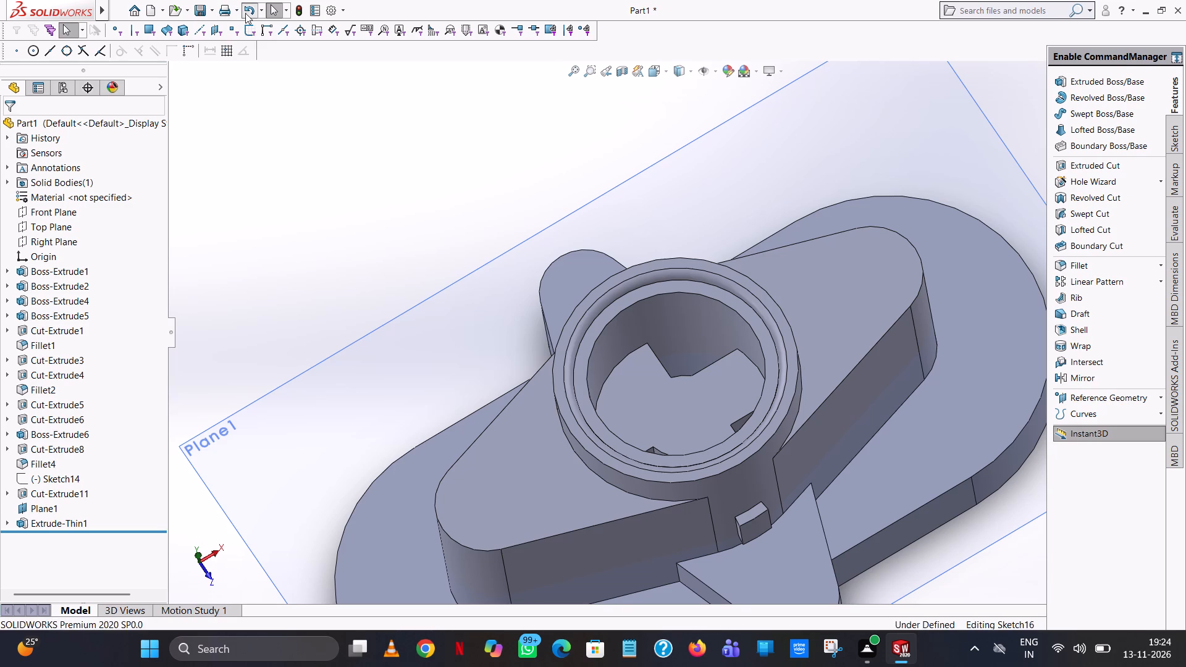
Examine the cross sketch's spoke ends, closing arcs and fit inside the bore from above and at an angle.
{"action": "scroll", "coordinate": [674, 323], "scroll_direction": "down", "scroll_amount": 4}
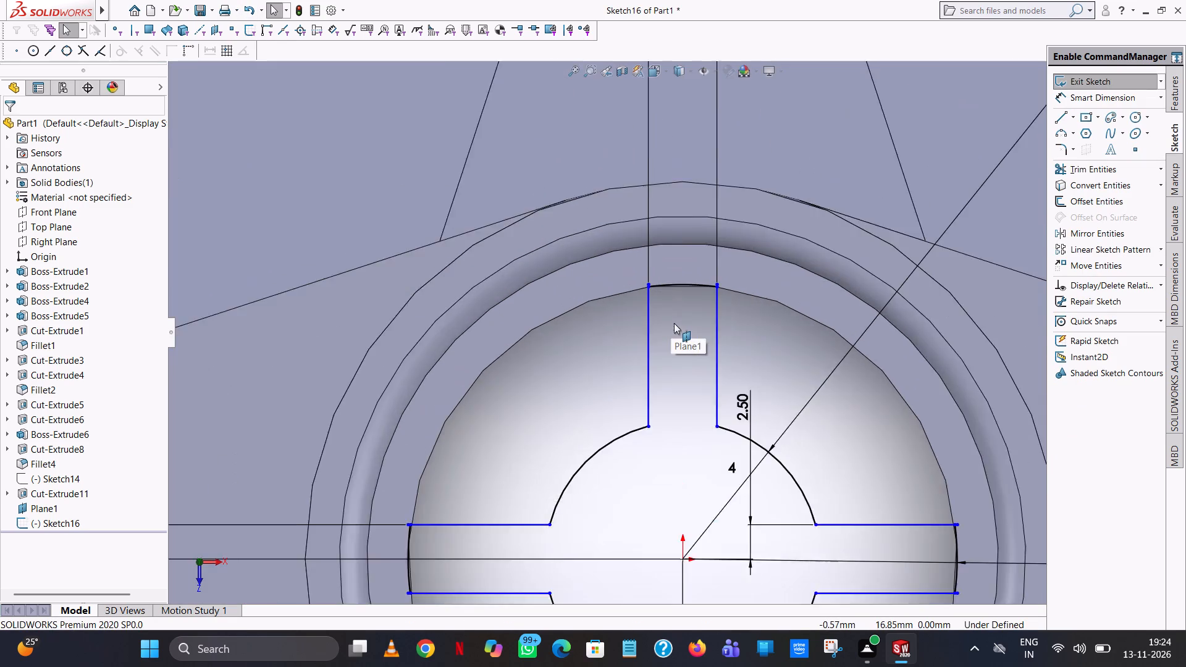
{"action": "scroll", "coordinate": [674, 323], "scroll_direction": "down", "scroll_amount": 3}
{"action": "scroll", "coordinate": [673, 323], "scroll_direction": "up", "scroll_amount": 7}
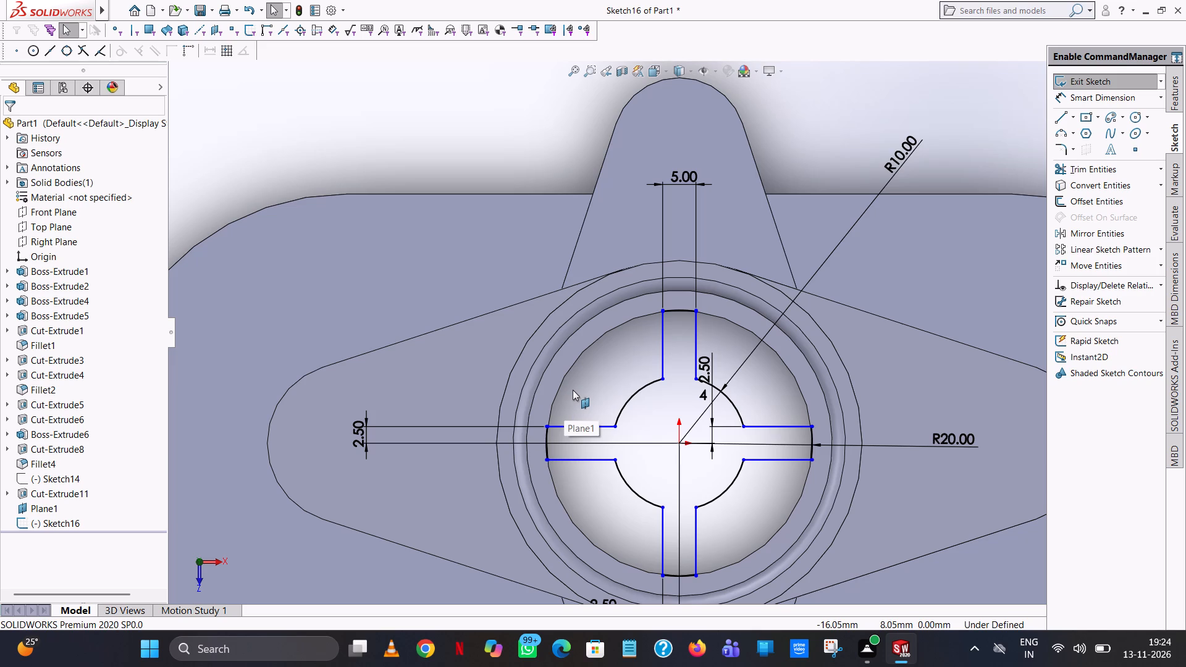
{"action": "scroll", "coordinate": [722, 328], "scroll_direction": "up", "scroll_amount": 2}
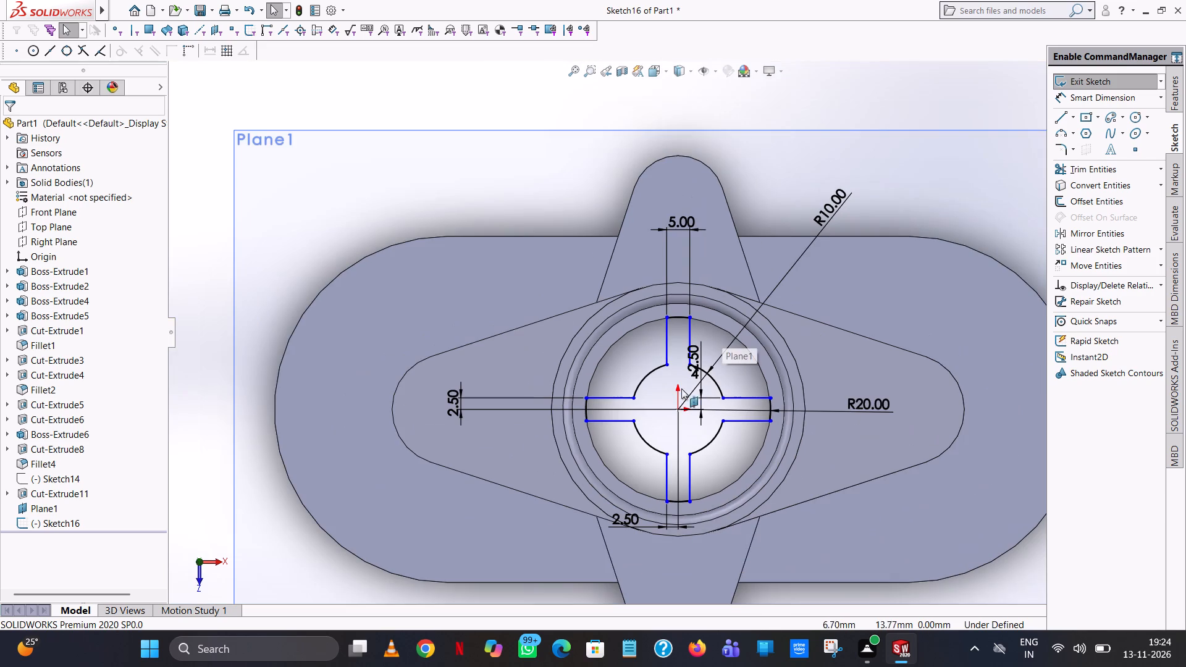
{"action": "left_click", "coordinate": [679, 505]}
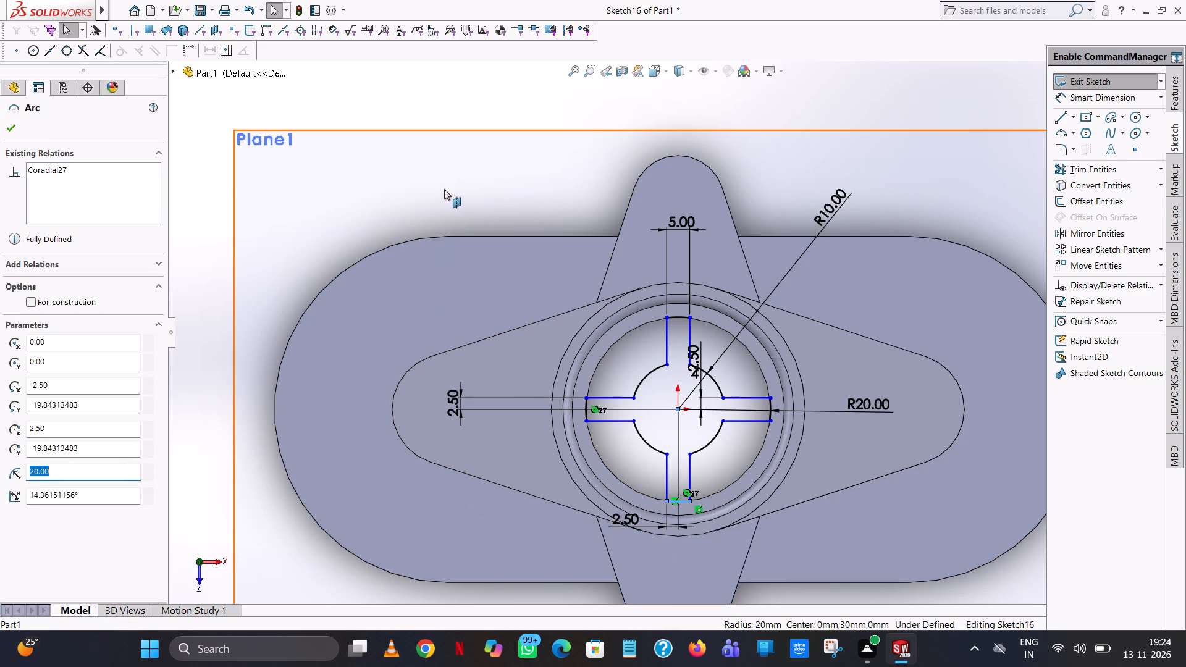
{"action": "left_click", "coordinate": [484, 91]}
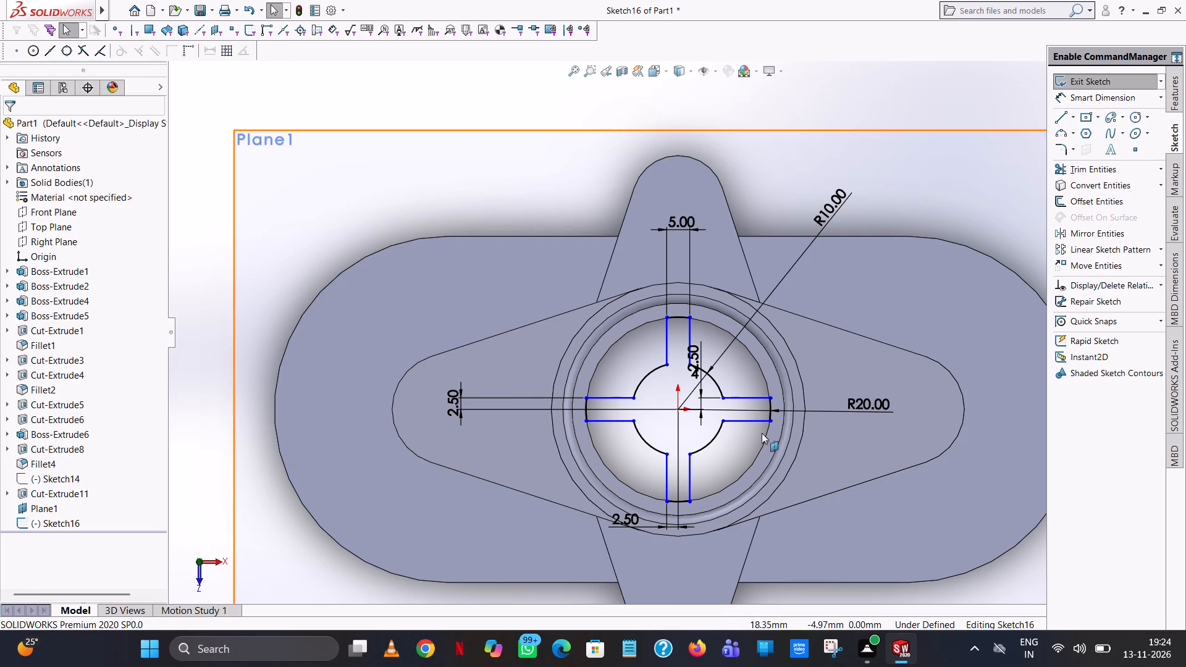
{"action": "middle_click_drag", "start_coordinate": [760, 433], "coordinate": [748, 136]}
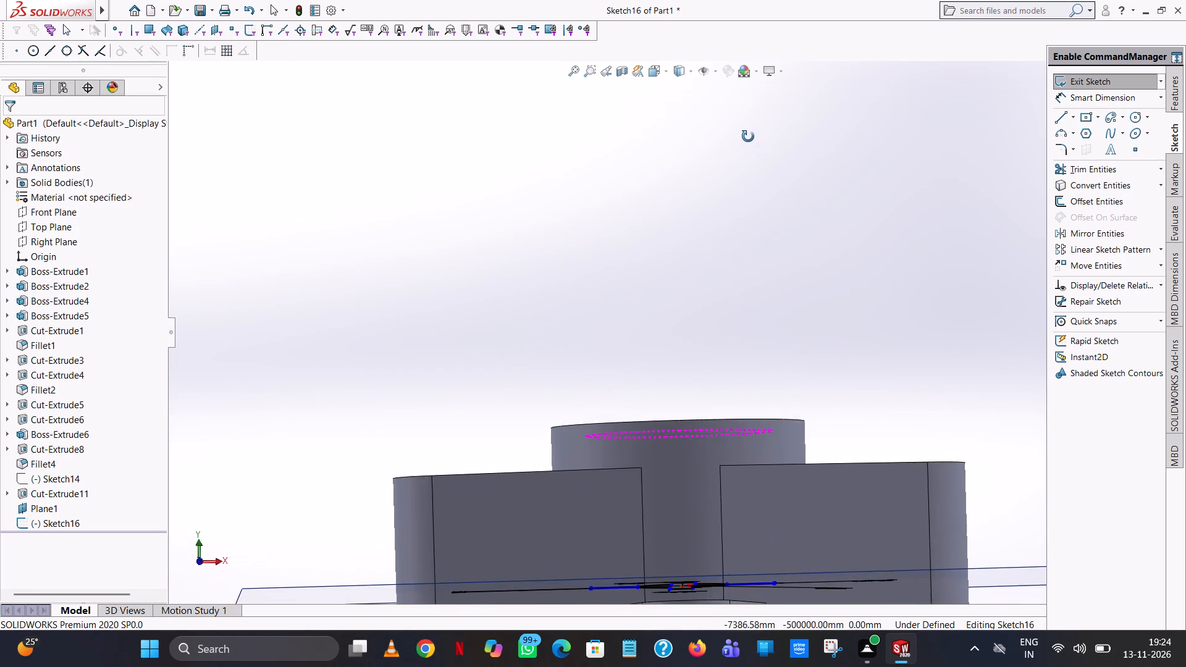
{"action": "middle_click_drag", "start_coordinate": [748, 136], "coordinate": [736, 405]}
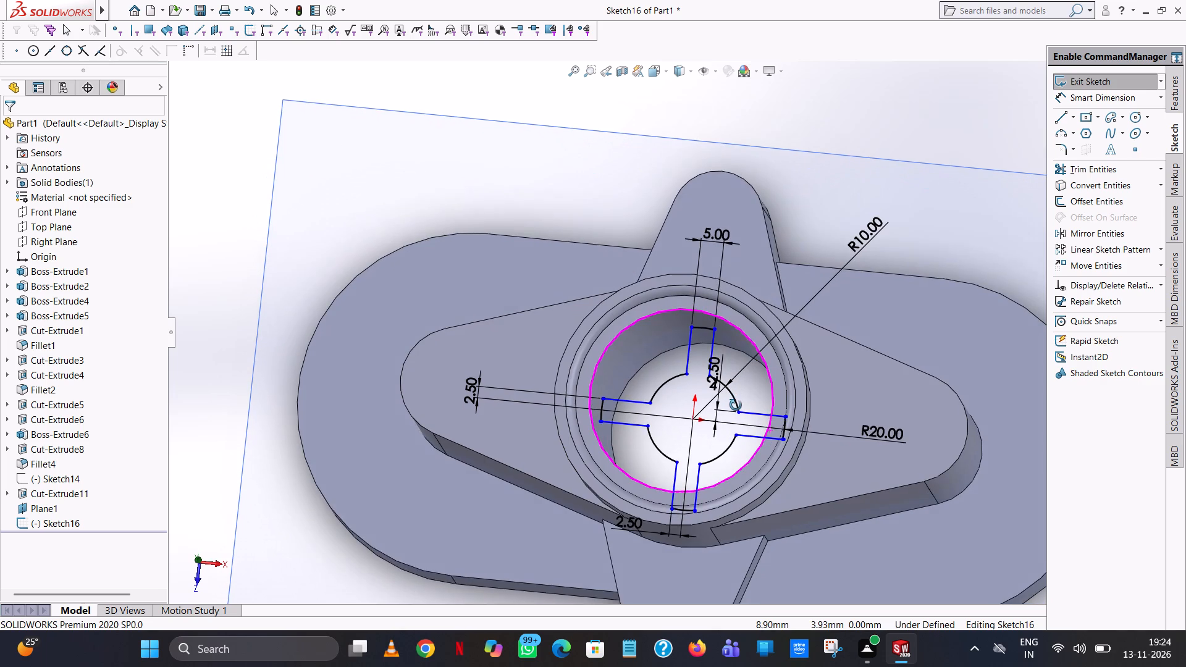
{"action": "middle_click_drag", "start_coordinate": [736, 405], "coordinate": [732, 401]}
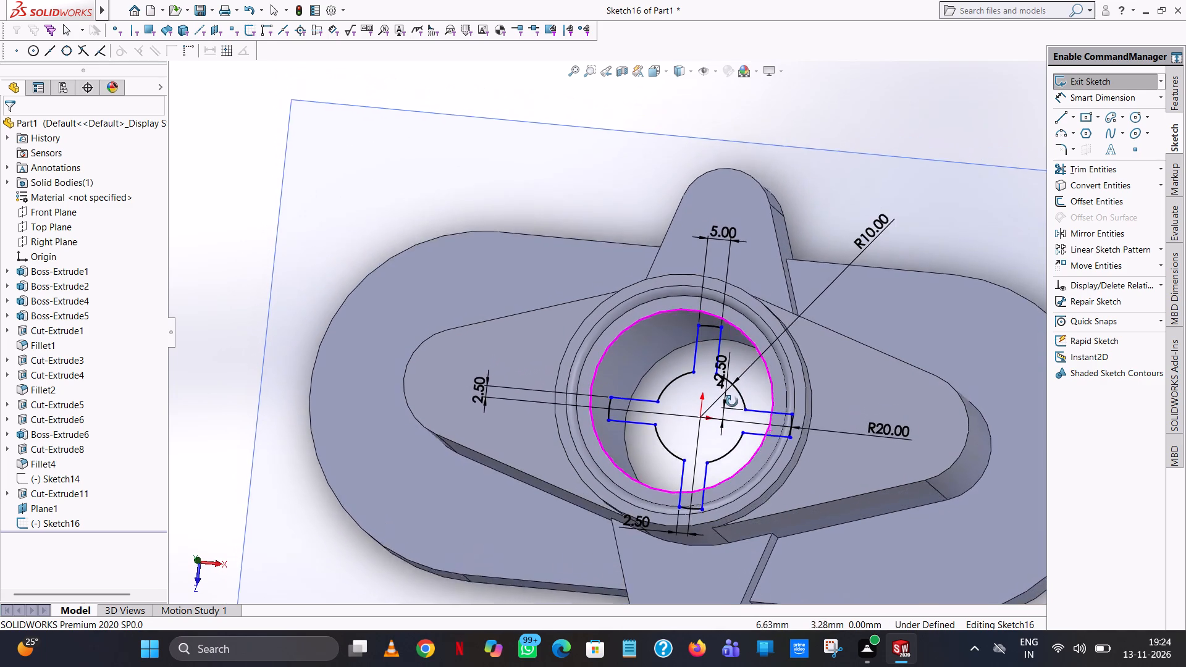
{"action": "middle_click_drag", "start_coordinate": [732, 401], "coordinate": [734, 385]}
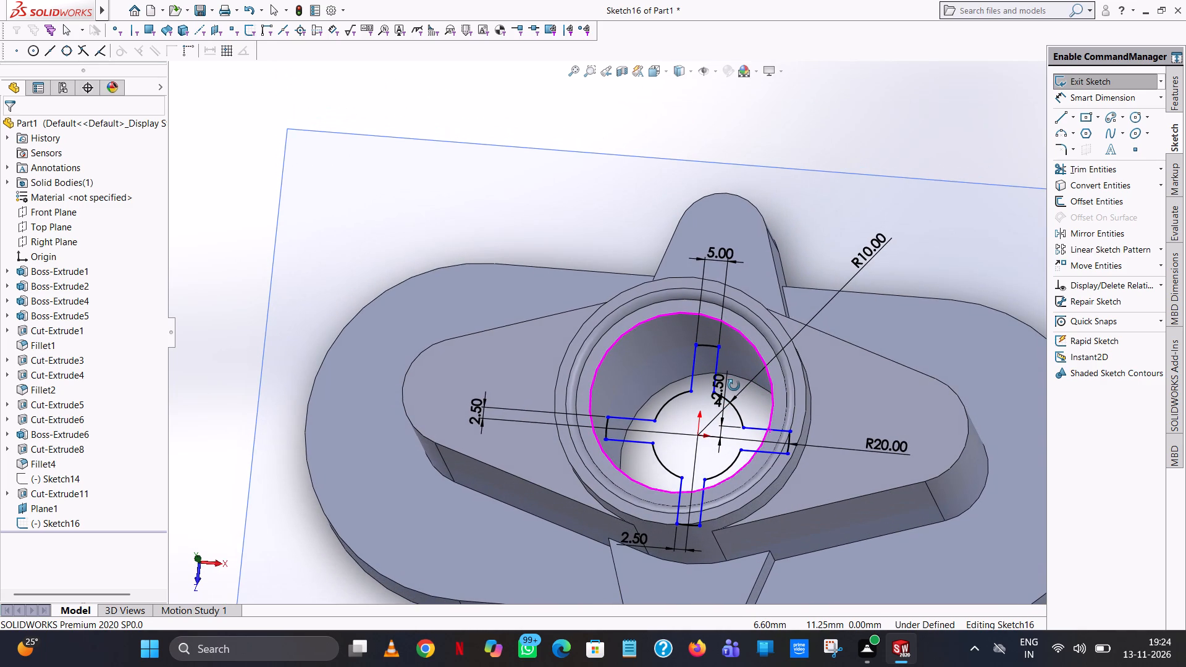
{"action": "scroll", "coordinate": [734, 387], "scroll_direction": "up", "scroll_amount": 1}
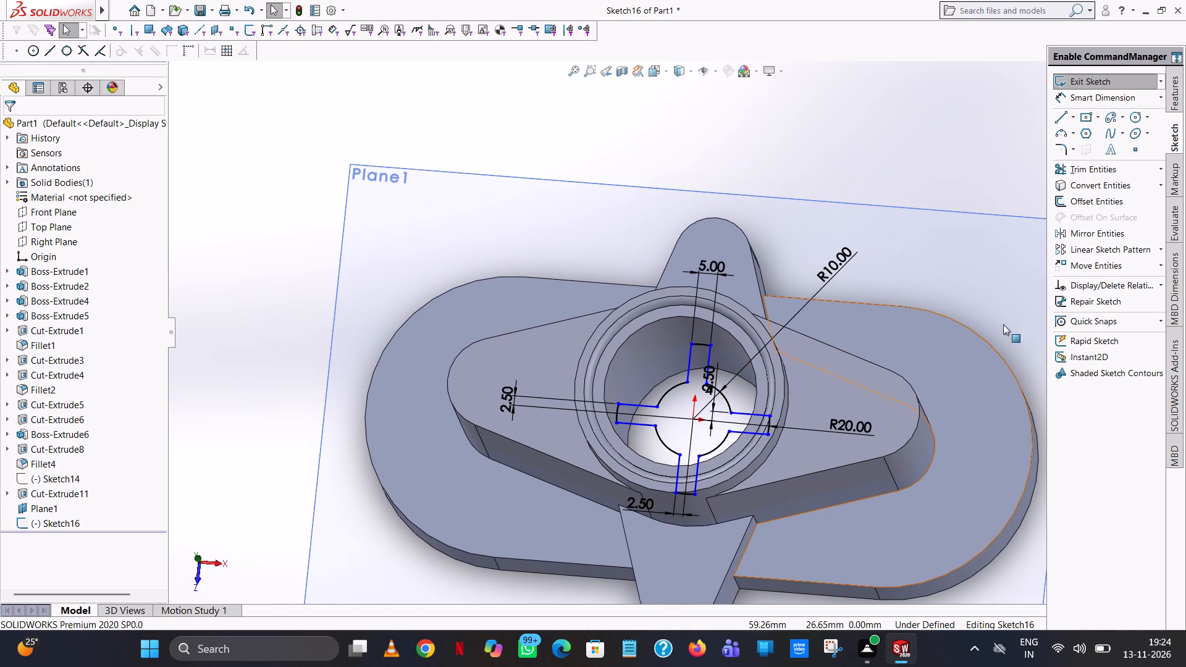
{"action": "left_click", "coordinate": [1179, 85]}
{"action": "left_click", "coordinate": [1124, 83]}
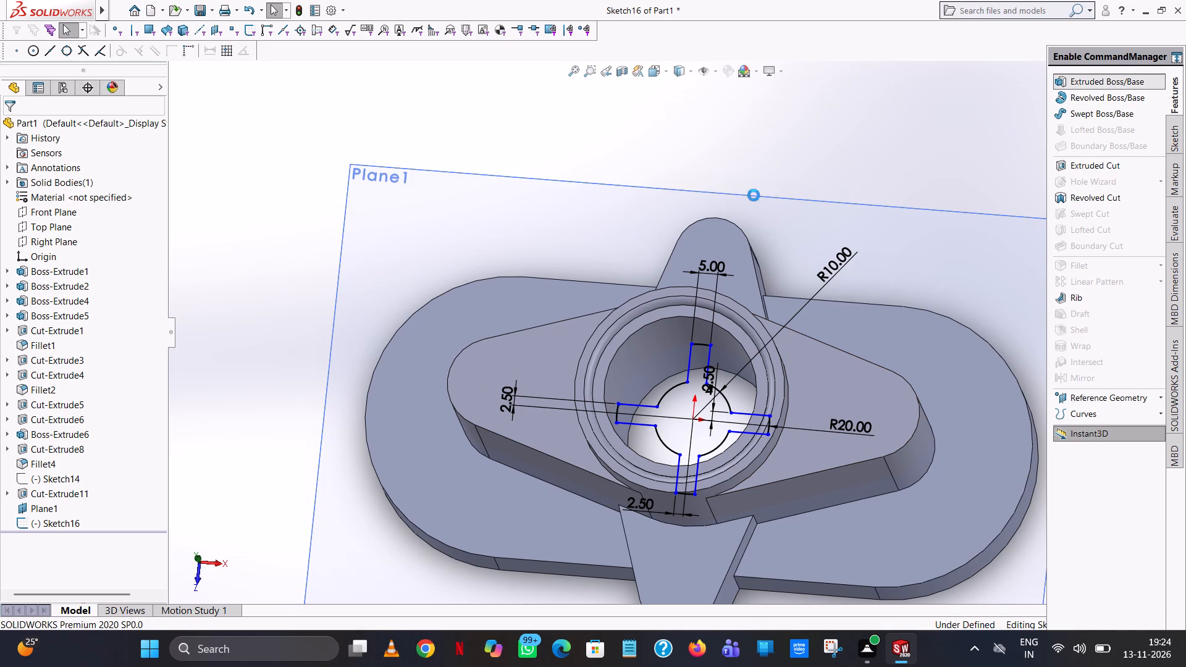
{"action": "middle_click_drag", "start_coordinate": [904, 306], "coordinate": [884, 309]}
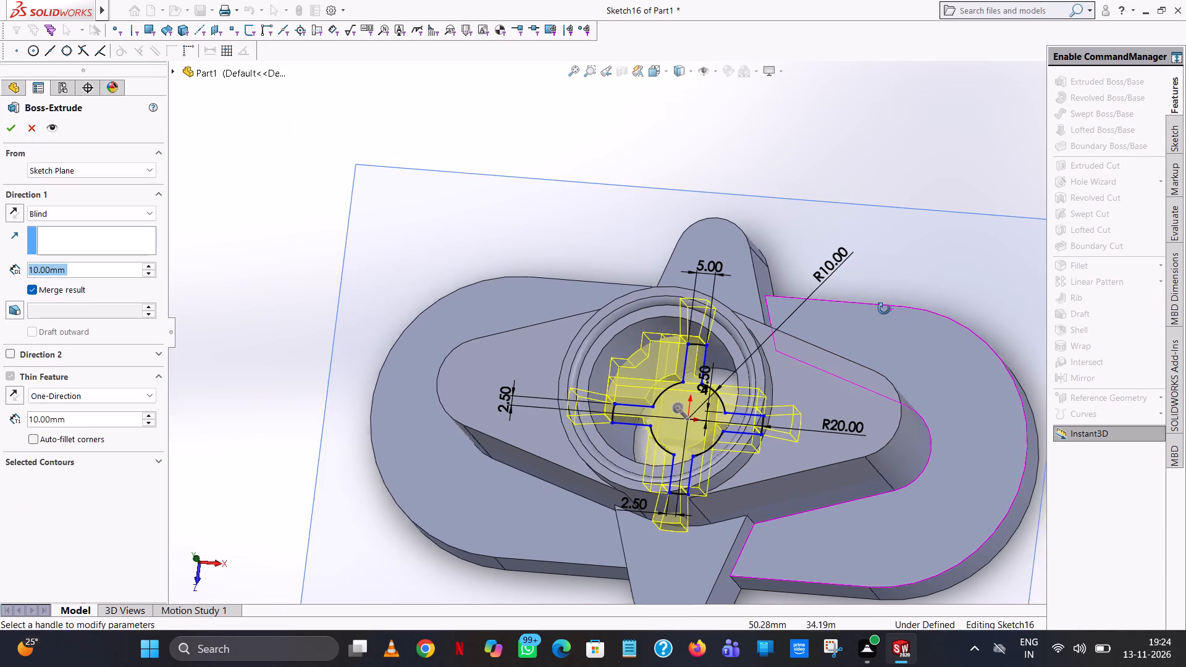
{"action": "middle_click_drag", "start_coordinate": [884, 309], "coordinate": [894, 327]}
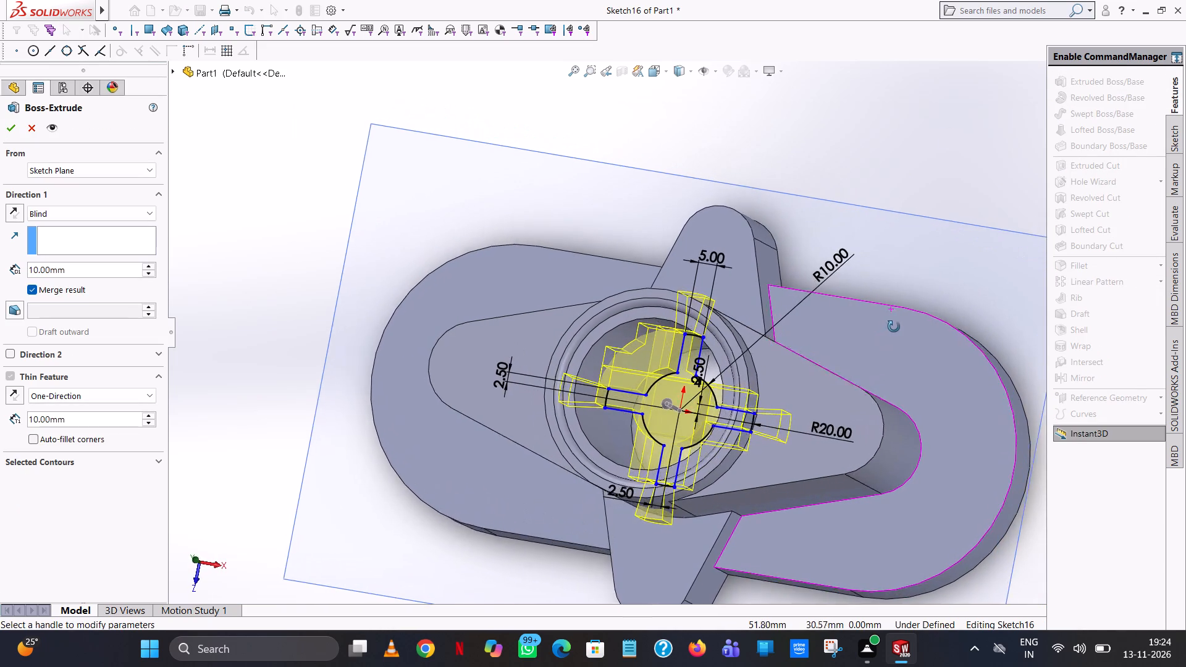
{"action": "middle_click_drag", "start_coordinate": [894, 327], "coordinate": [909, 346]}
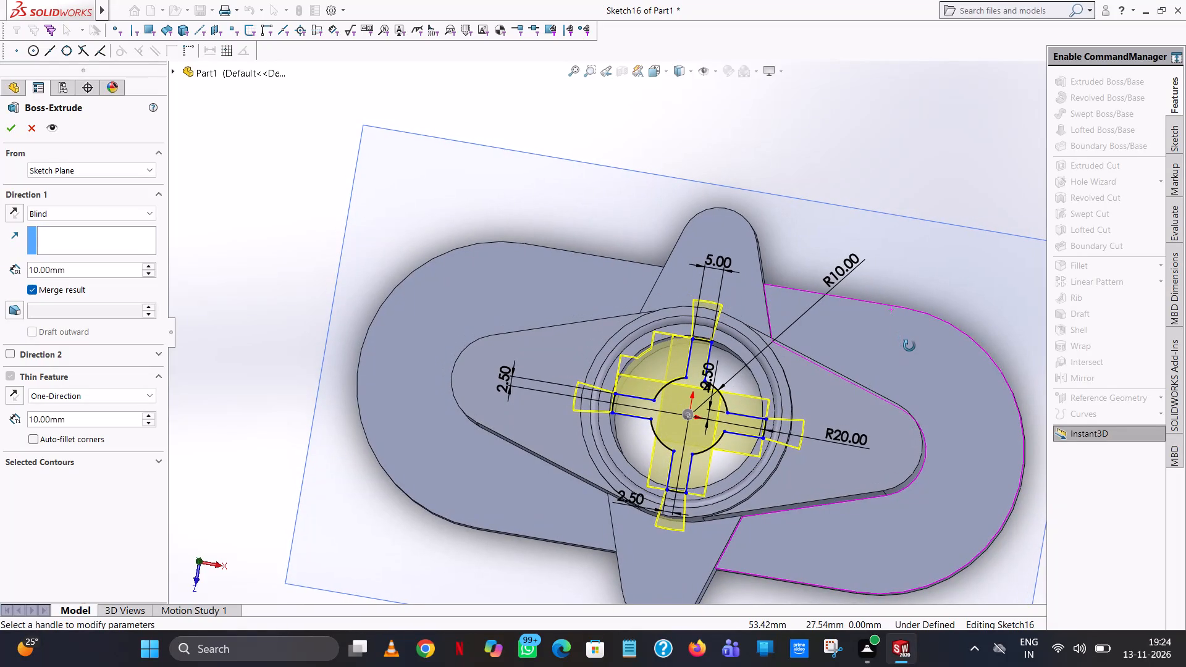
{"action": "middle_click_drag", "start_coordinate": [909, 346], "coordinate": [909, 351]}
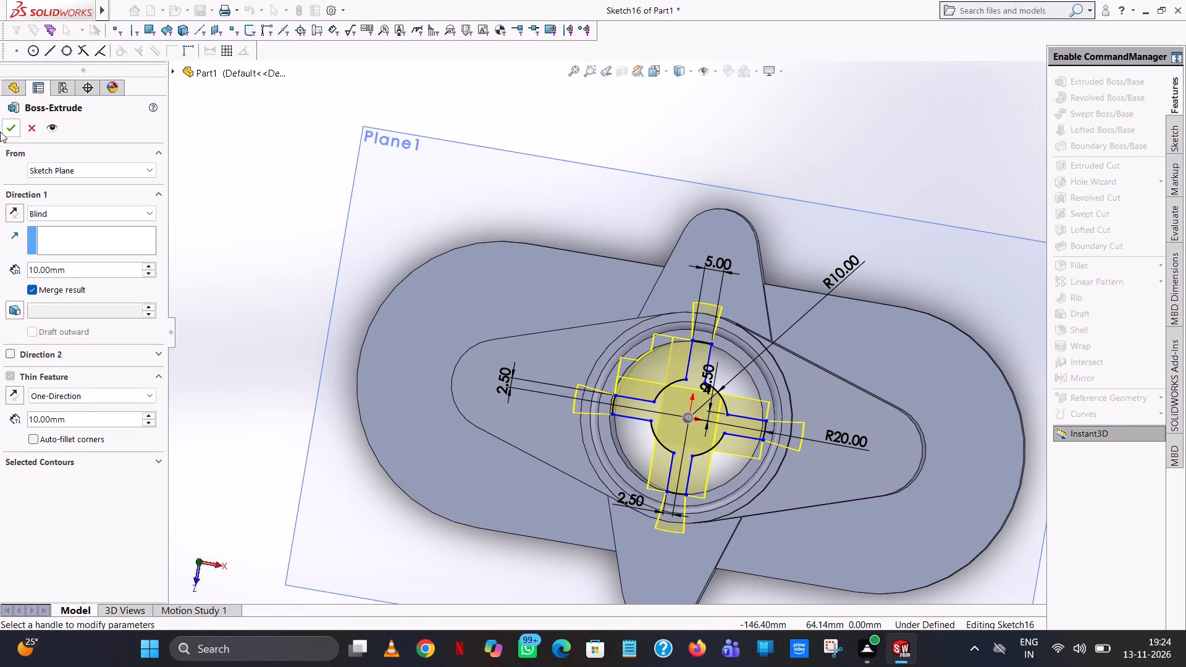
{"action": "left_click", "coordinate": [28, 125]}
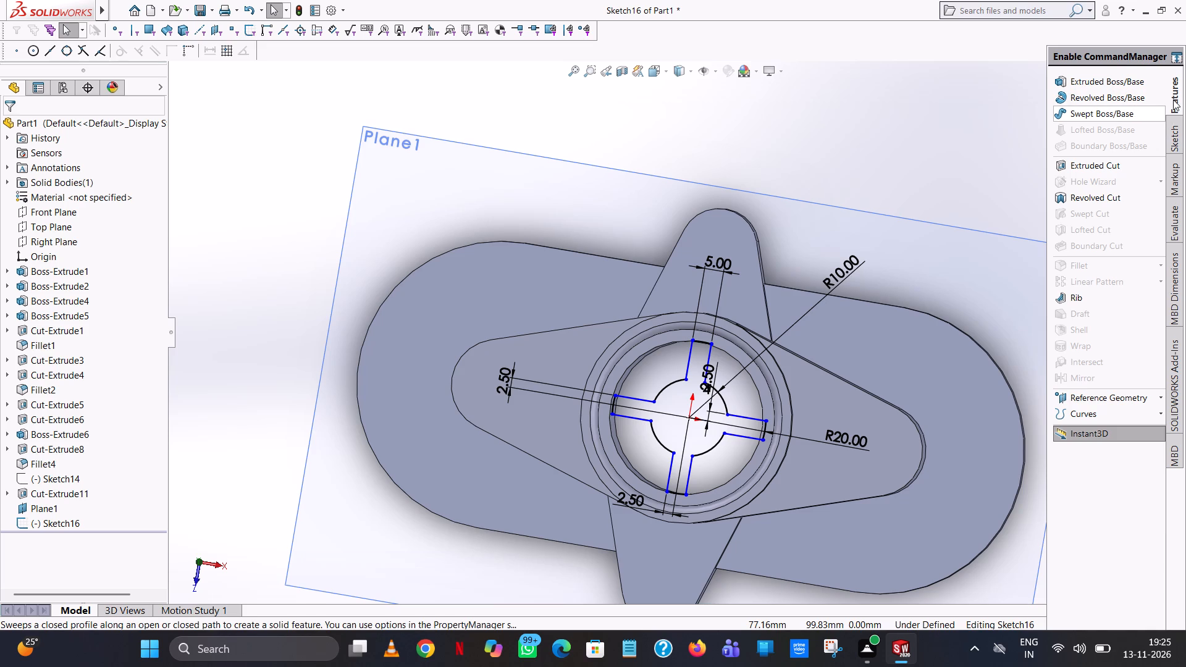
Trim both side-line ends that overshoot the closing arc on the cross sketch's upper spoke, using Trim to closest.
{"action": "left_click", "coordinate": [1173, 99]}
{"action": "left_click", "coordinate": [1177, 125]}
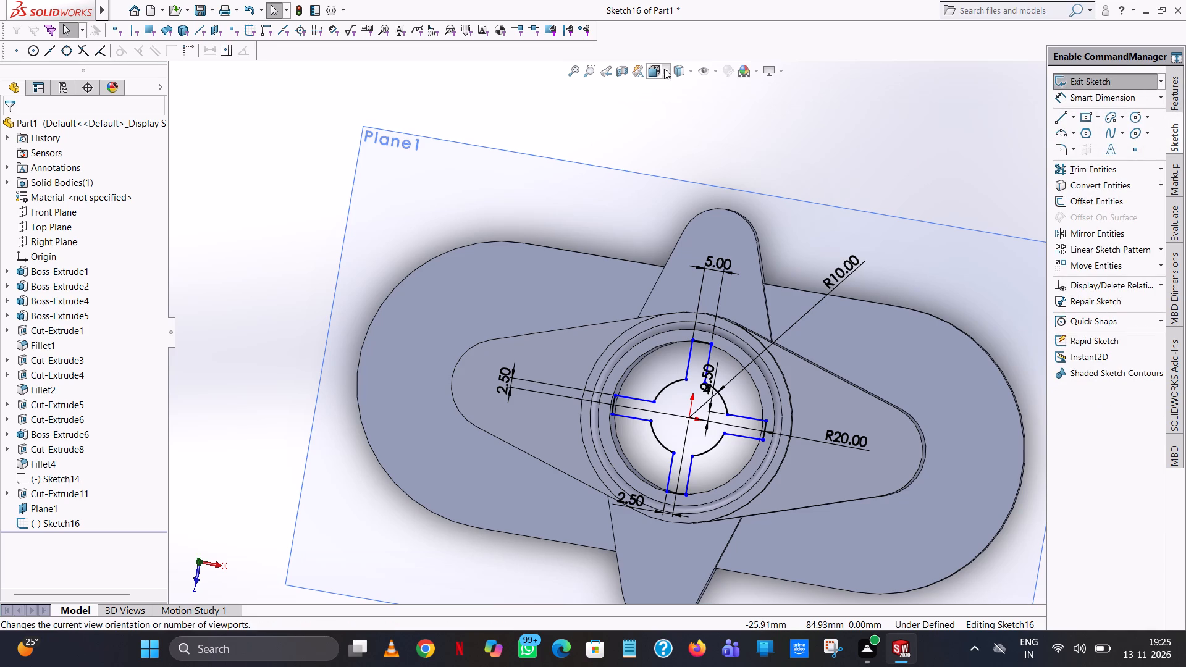
{"action": "left_click", "coordinate": [666, 67]}
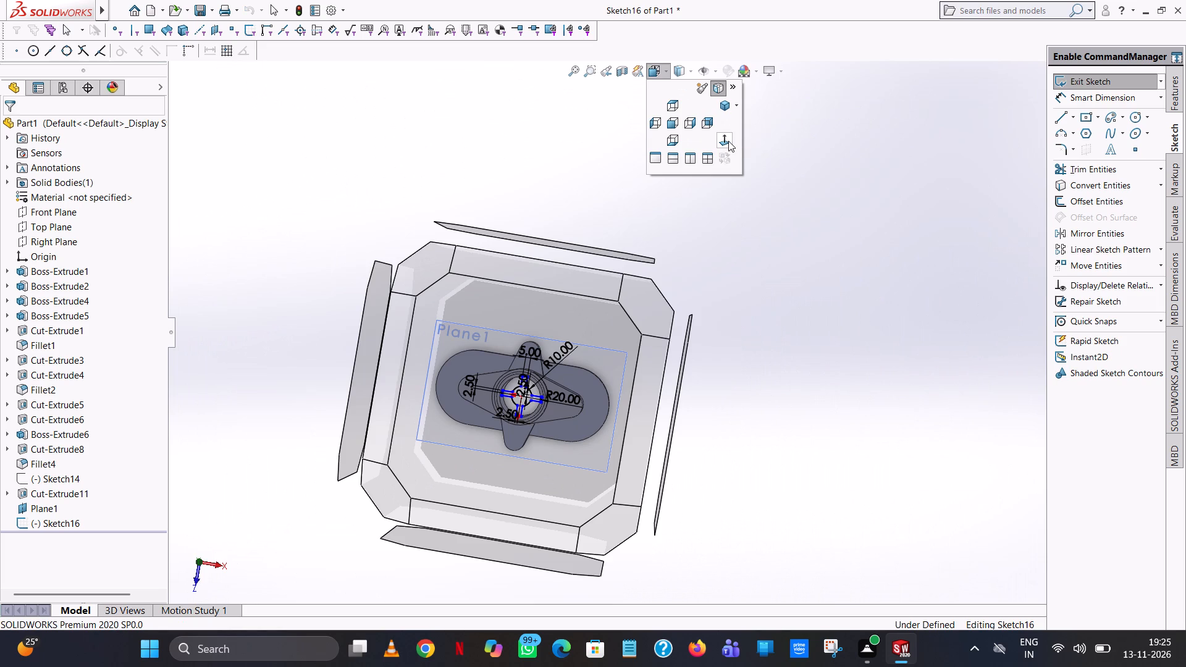
{"action": "left_click", "coordinate": [728, 141]}
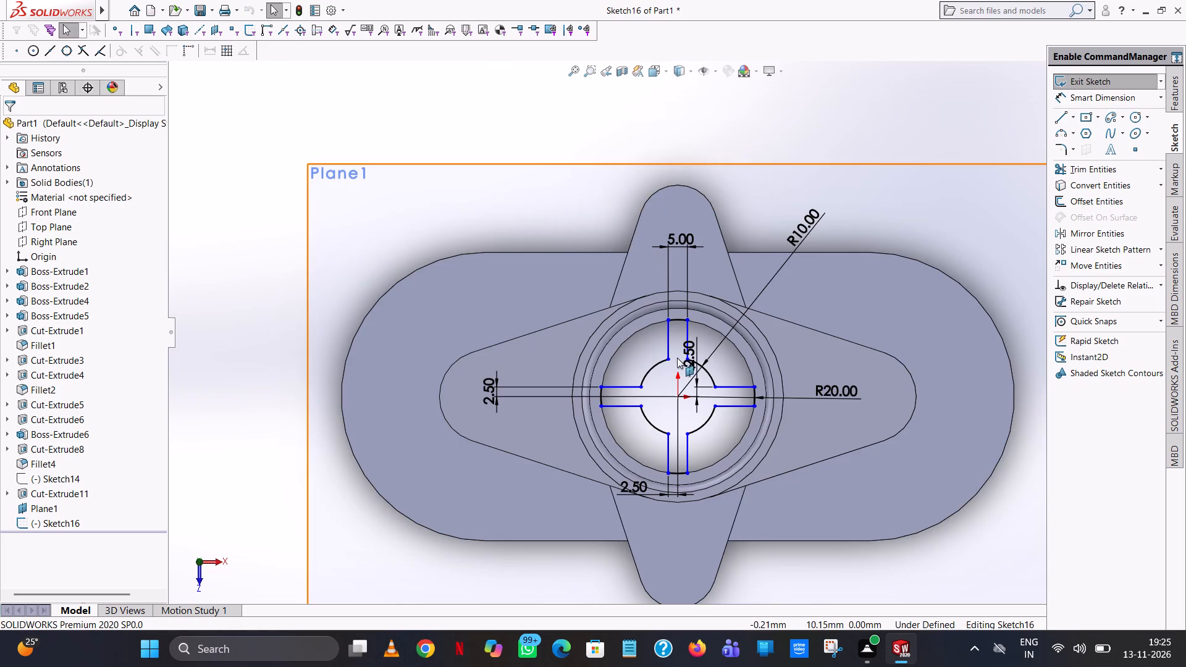
{"action": "scroll", "coordinate": [677, 358], "scroll_direction": "down", "scroll_amount": 18}
{"action": "scroll", "coordinate": [698, 300], "scroll_direction": "up", "scroll_amount": 14}
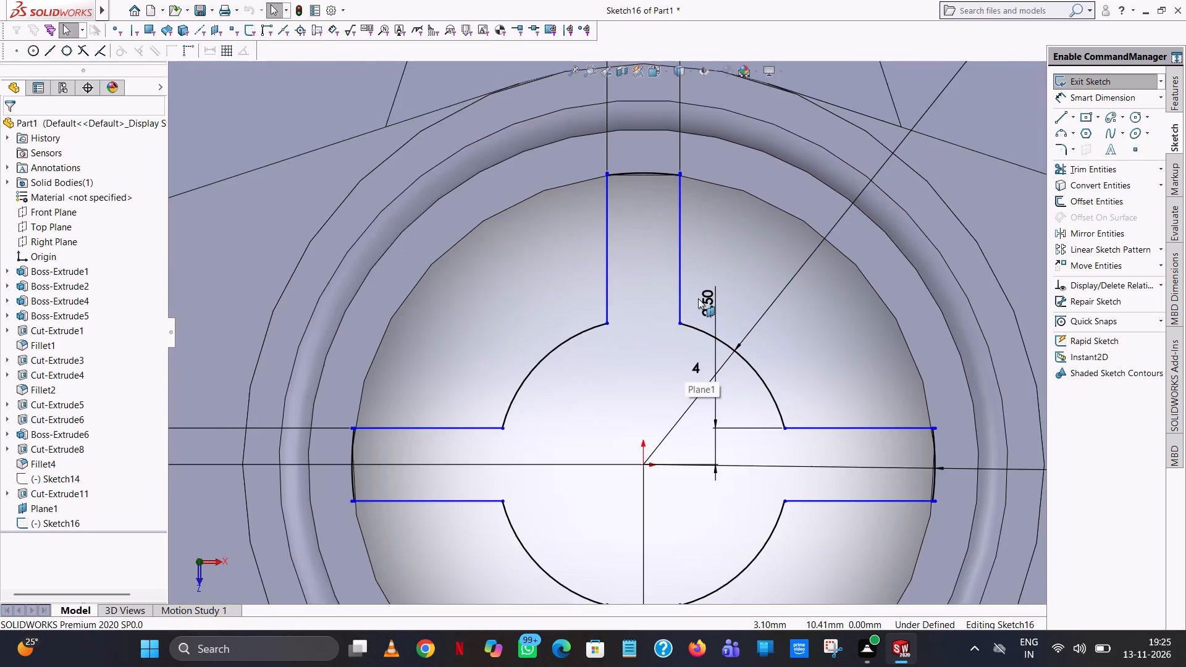
{"action": "scroll", "coordinate": [652, 206], "scroll_direction": "down", "scroll_amount": 18}
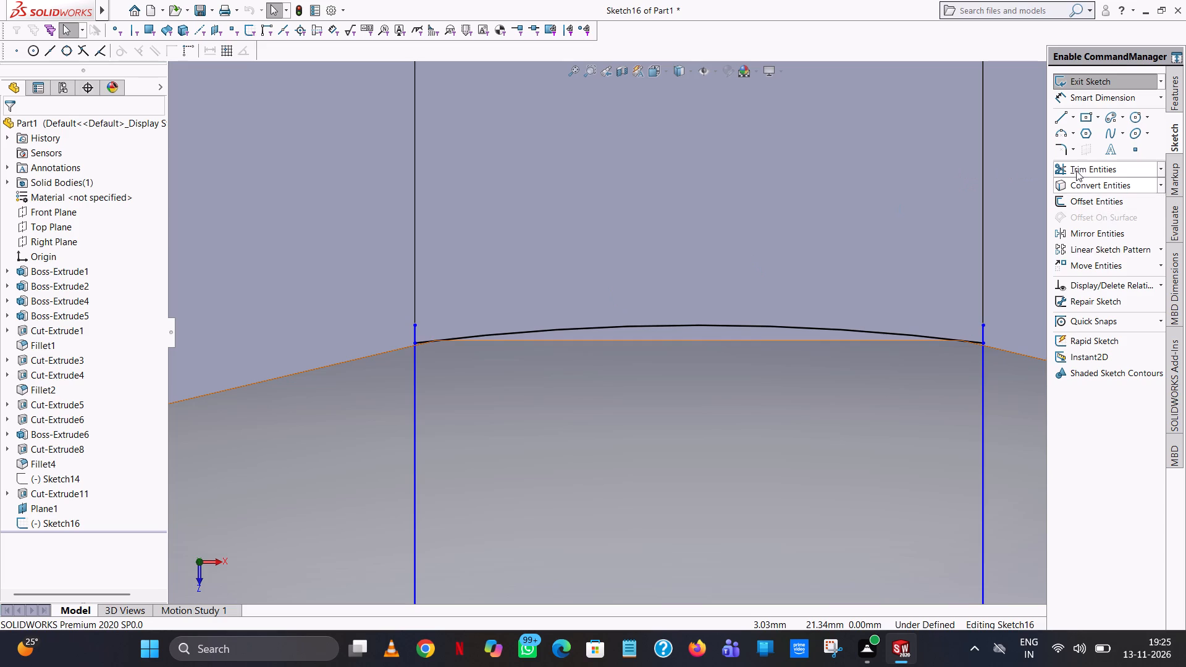
{"action": "left_click", "coordinate": [1076, 170]}
{"action": "left_click", "coordinate": [414, 322]}
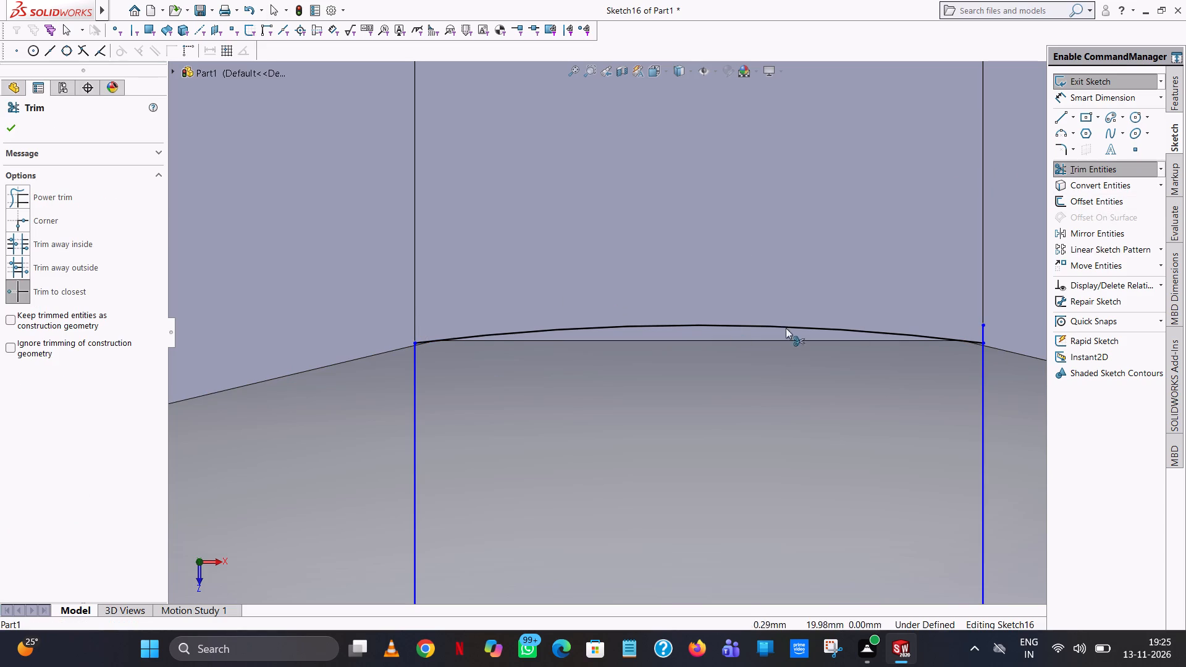
{"action": "left_click", "coordinate": [984, 331]}
Trim both side-line ends that overshoot the closing arc on the cross sketch's right spoke.
{"action": "scroll", "coordinate": [888, 423], "scroll_direction": "up", "scroll_amount": 14}
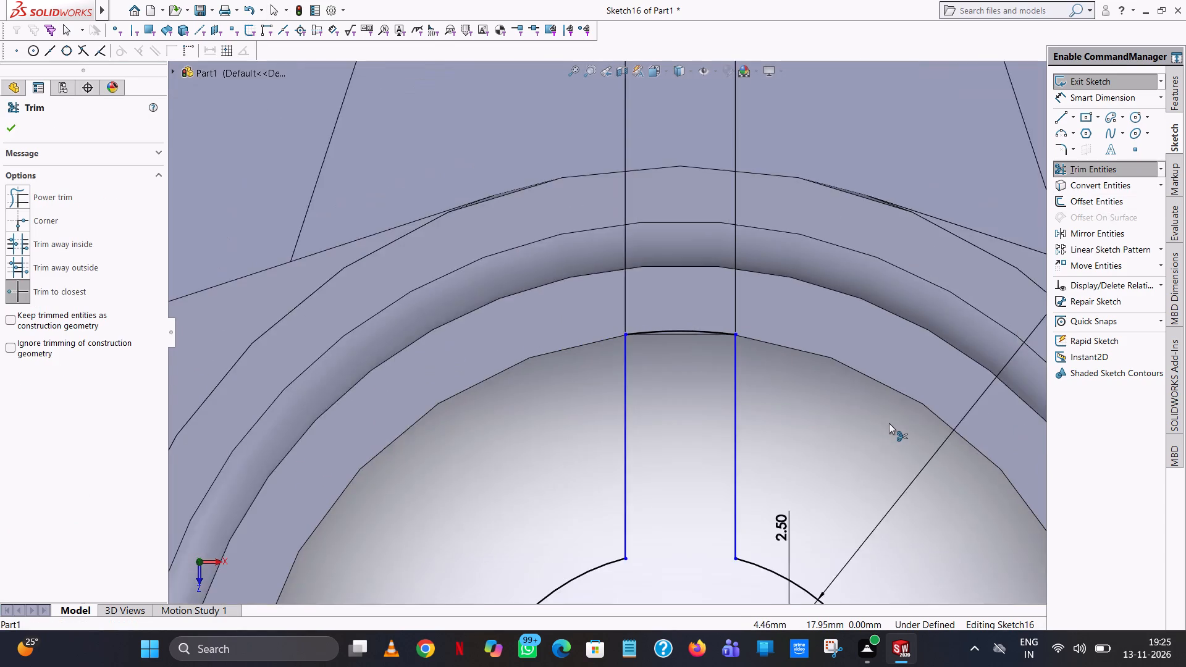
{"action": "scroll", "coordinate": [889, 423], "scroll_direction": "up", "scroll_amount": 4}
{"action": "scroll", "coordinate": [881, 552], "scroll_direction": "up", "scroll_amount": 1}
{"action": "scroll", "coordinate": [864, 529], "scroll_direction": "down", "scroll_amount": 10}
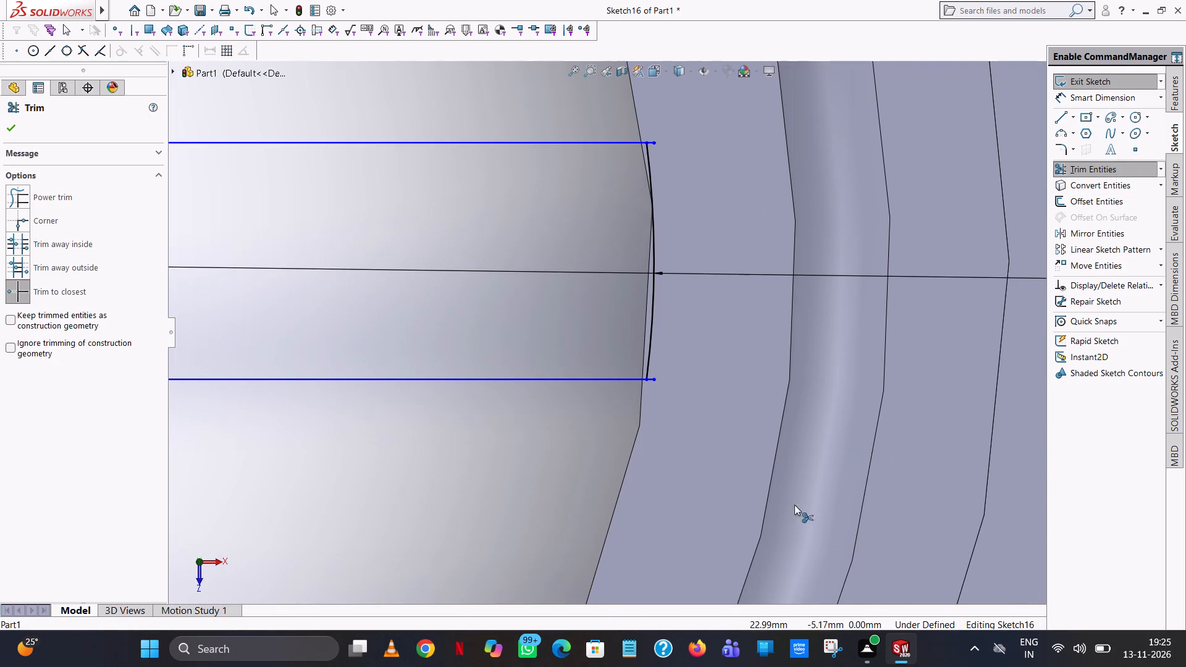
{"action": "left_click", "coordinate": [653, 380]}
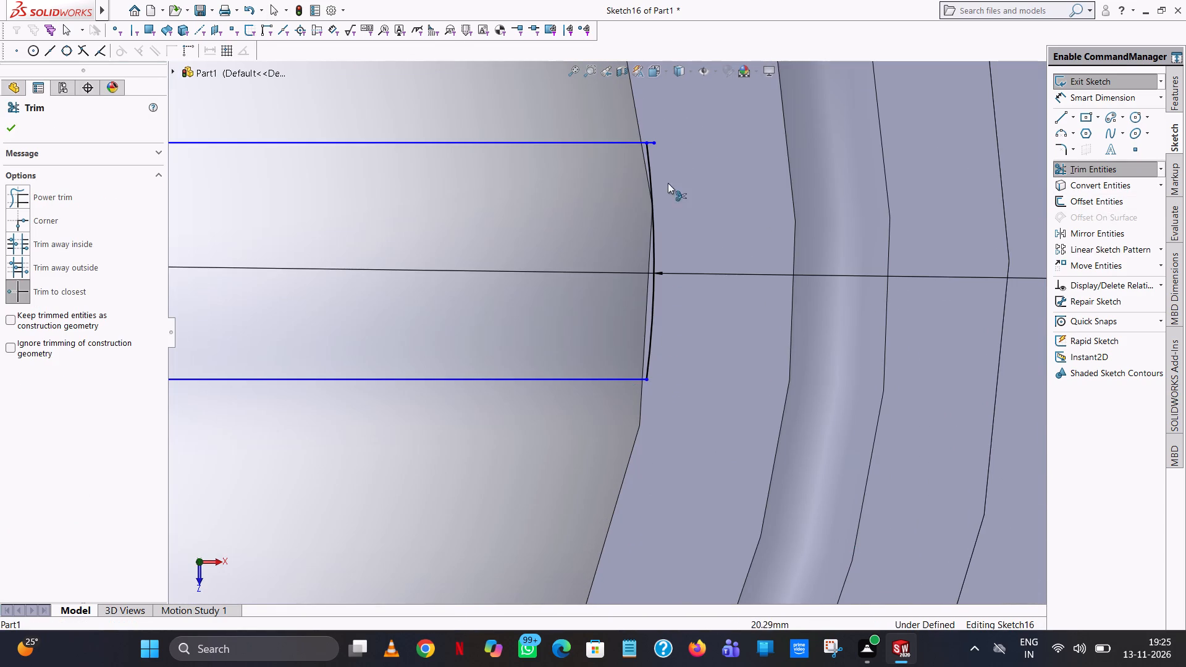
{"action": "left_click", "coordinate": [653, 143]}
Trim both side-line ends that overshoot the closing arc on the cross sketch's lower spoke.
{"action": "scroll", "coordinate": [482, 275], "scroll_direction": "up", "scroll_amount": 6}
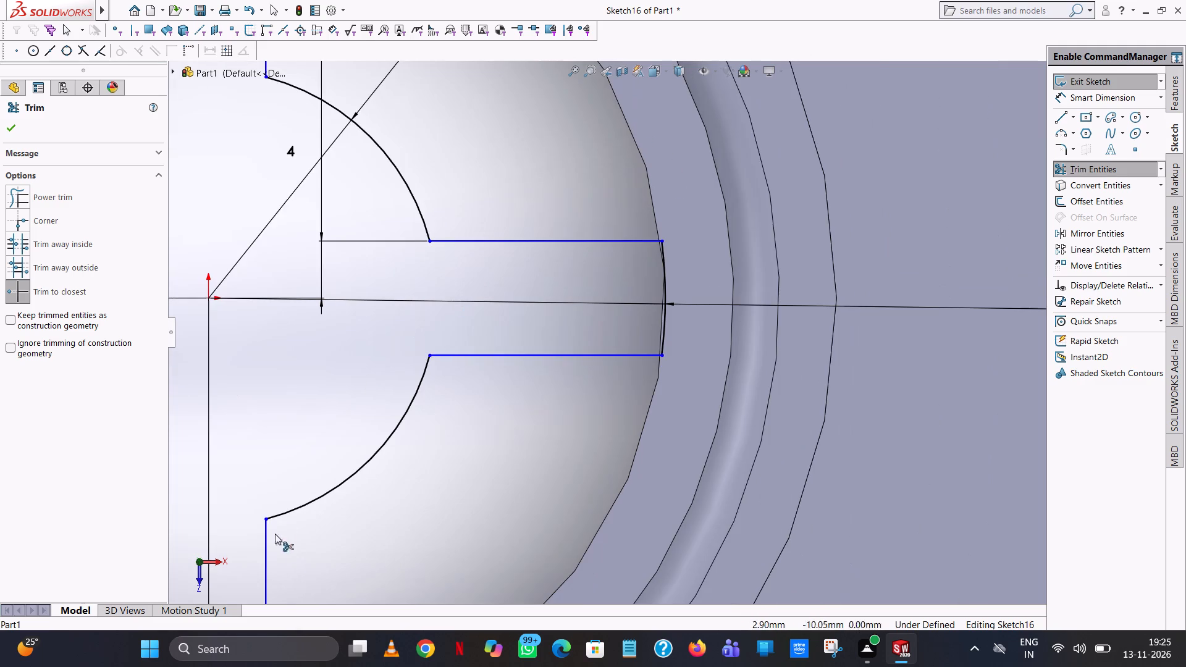
{"action": "scroll", "coordinate": [288, 537], "scroll_direction": "up", "scroll_amount": 4}
{"action": "scroll", "coordinate": [528, 553], "scroll_direction": "down", "scroll_amount": 6}
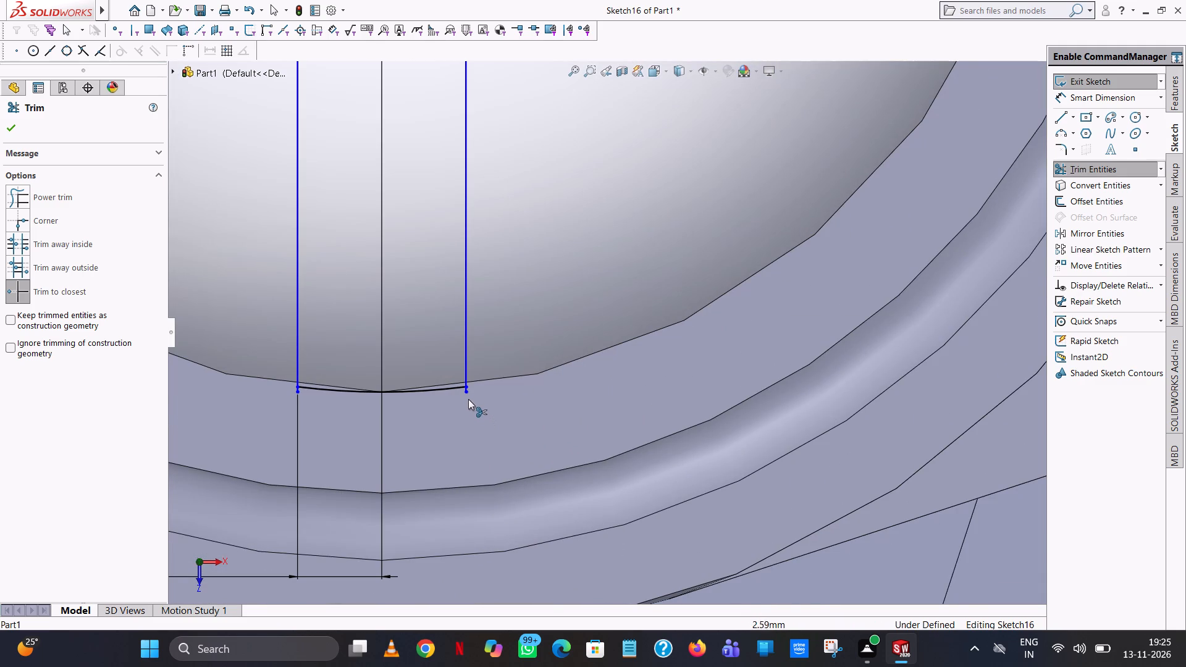
{"action": "left_click", "coordinate": [467, 393]}
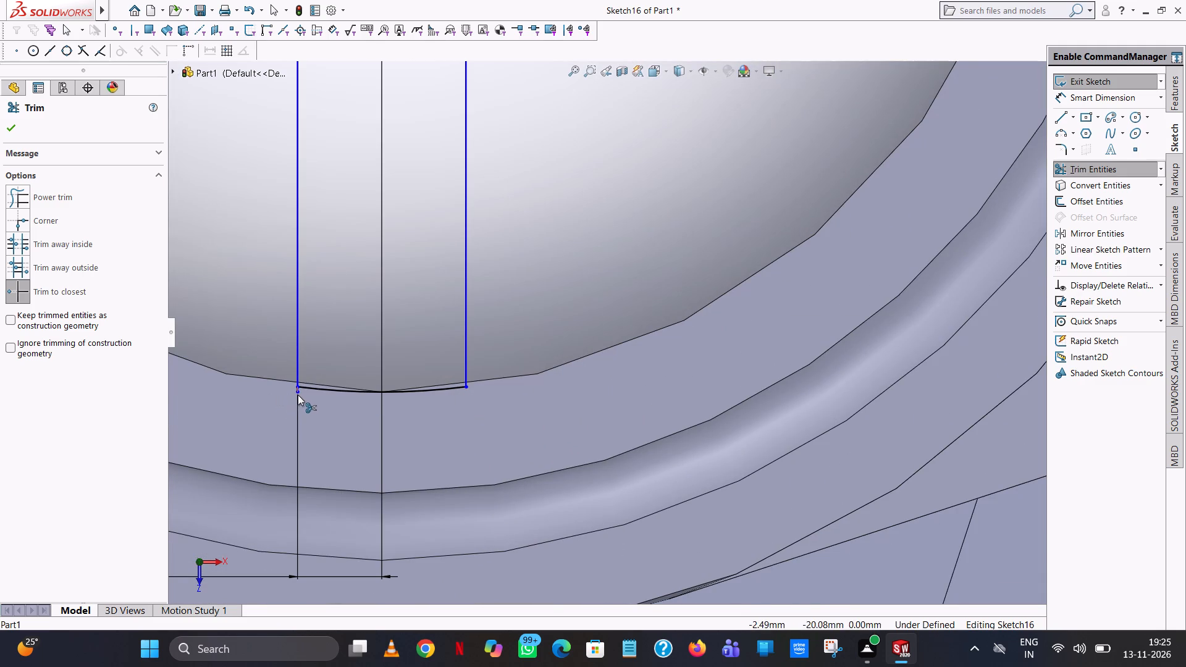
{"action": "left_click", "coordinate": [298, 395]}
Trim both side-line ends that overshoot the closing arc on the left spoke and finish trimming.
{"action": "scroll", "coordinate": [298, 395], "scroll_direction": "up", "scroll_amount": 5}
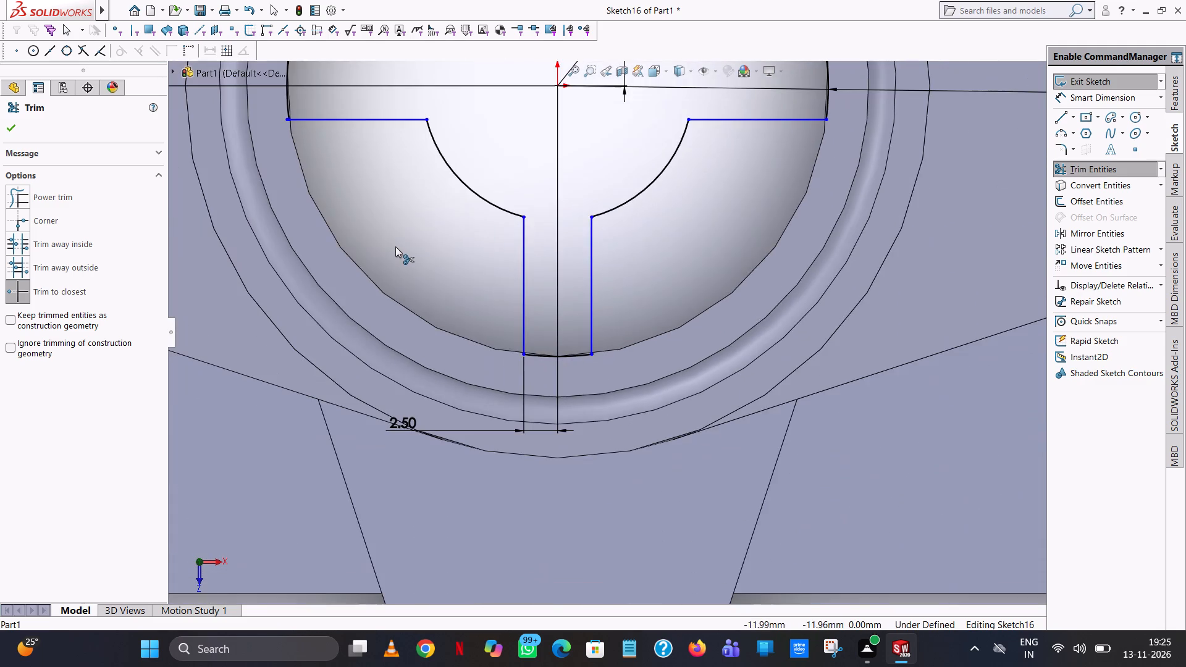
{"action": "scroll", "coordinate": [395, 243], "scroll_direction": "down", "scroll_amount": 8}
{"action": "scroll", "coordinate": [351, 174], "scroll_direction": "up", "scroll_amount": 4}
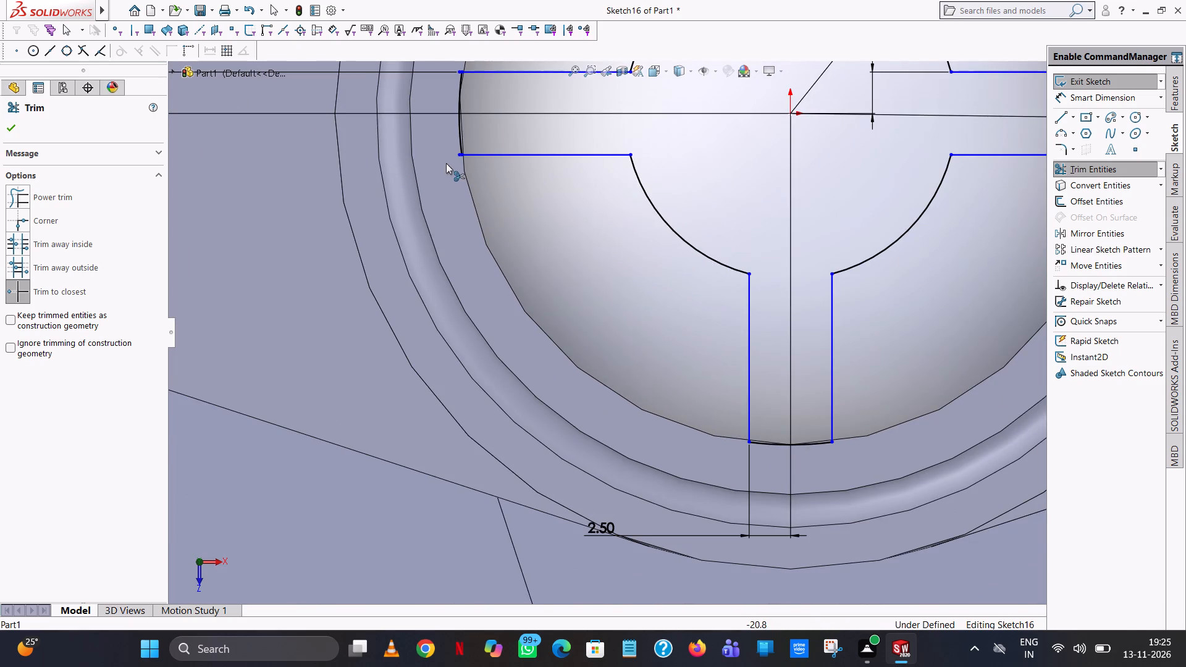
{"action": "scroll", "coordinate": [446, 163], "scroll_direction": "down", "scroll_amount": 3}
{"action": "scroll", "coordinate": [506, 185], "scroll_direction": "down", "scroll_amount": 7}
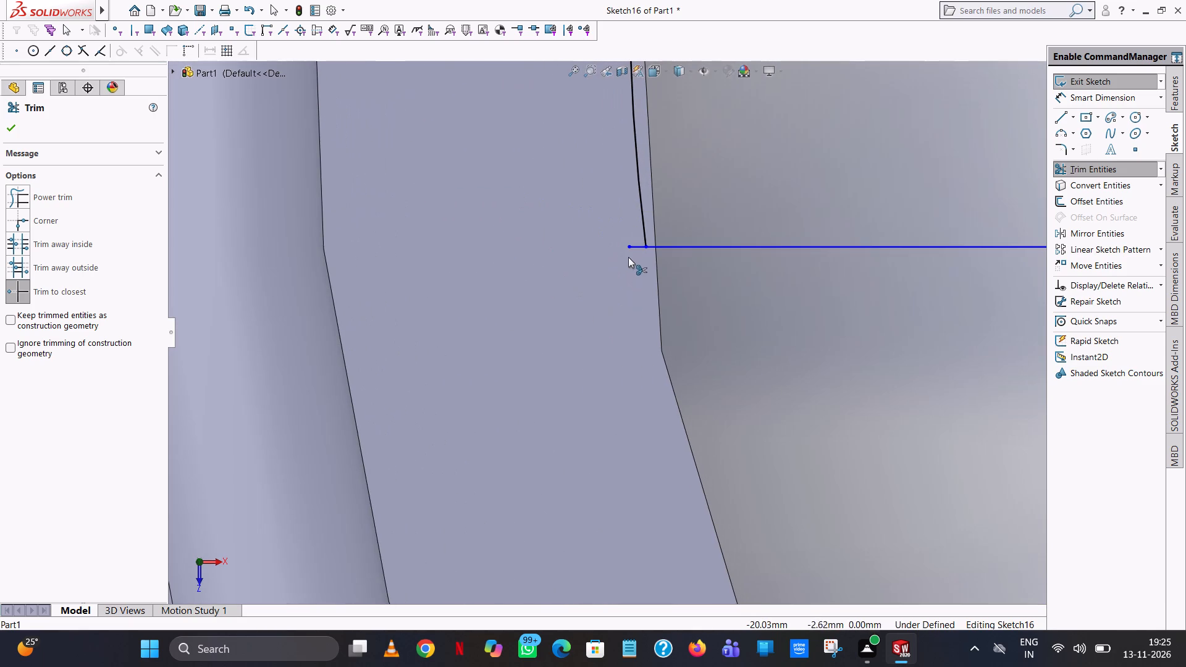
{"action": "left_click", "coordinate": [631, 248]}
{"action": "scroll", "coordinate": [631, 247], "scroll_direction": "up", "scroll_amount": 7}
{"action": "scroll", "coordinate": [718, 114], "scroll_direction": "up", "scroll_amount": 5}
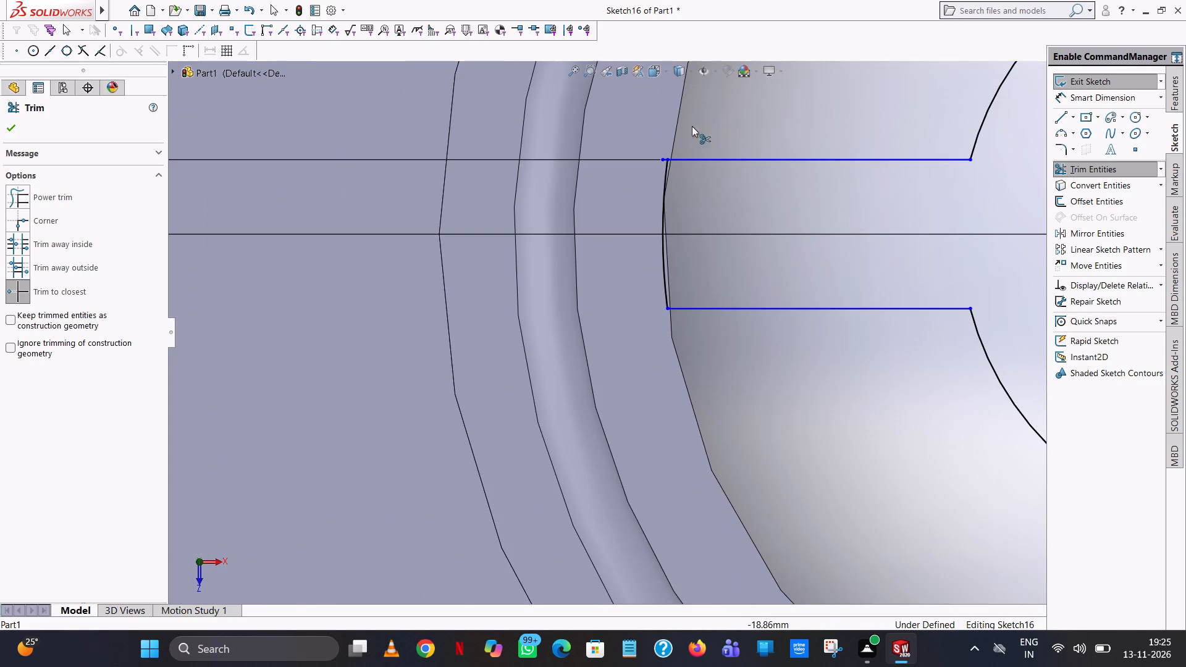
{"action": "scroll", "coordinate": [660, 159], "scroll_direction": "down", "scroll_amount": 8}
{"action": "scroll", "coordinate": [677, 218], "scroll_direction": "down", "scroll_amount": 5}
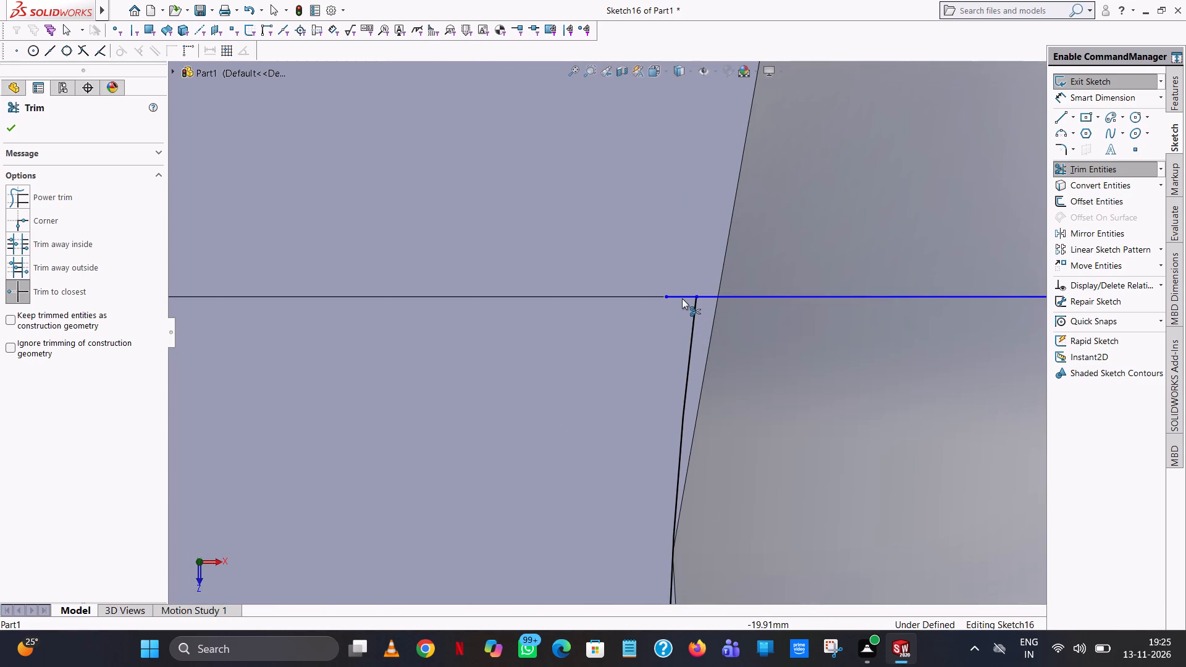
{"action": "left_click", "coordinate": [682, 298]}
{"action": "scroll", "coordinate": [682, 298], "scroll_direction": "up", "scroll_amount": 20}
{"action": "scroll", "coordinate": [682, 298], "scroll_direction": "up", "scroll_amount": 11}
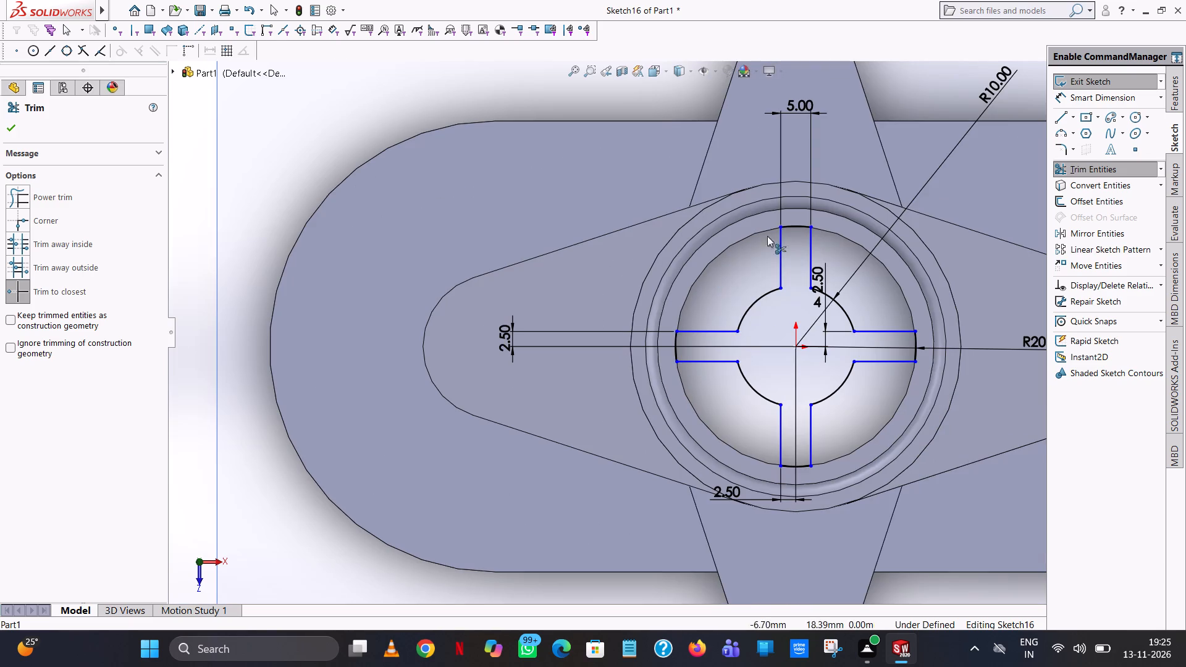
{"action": "left_click", "coordinate": [11, 124]}
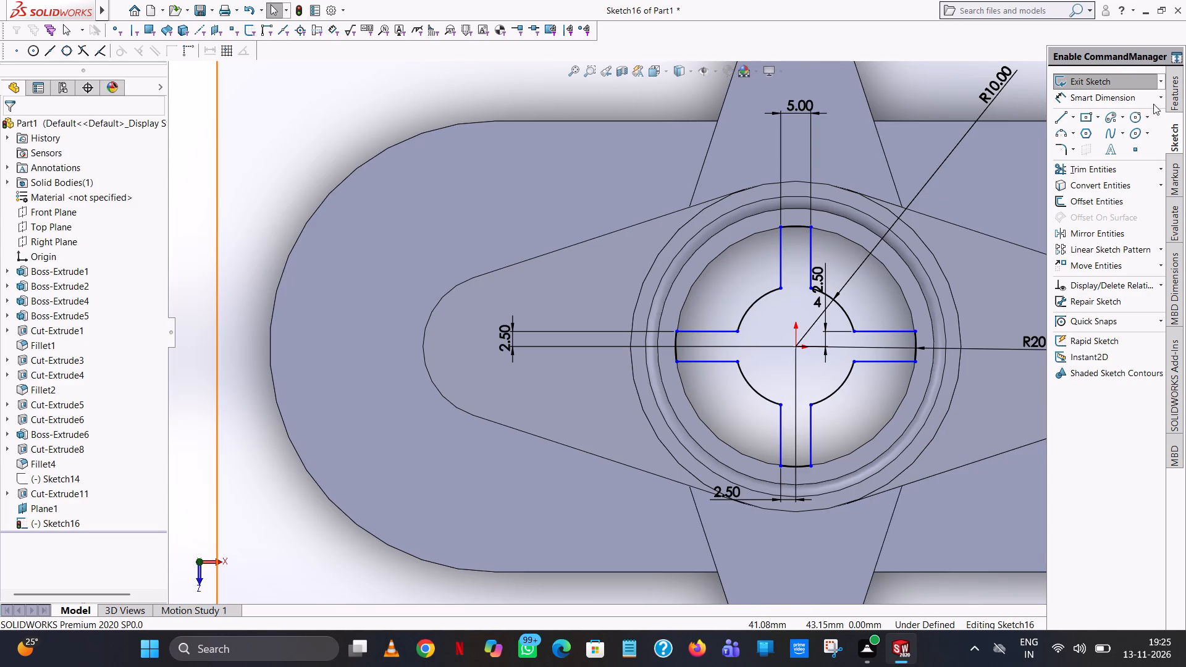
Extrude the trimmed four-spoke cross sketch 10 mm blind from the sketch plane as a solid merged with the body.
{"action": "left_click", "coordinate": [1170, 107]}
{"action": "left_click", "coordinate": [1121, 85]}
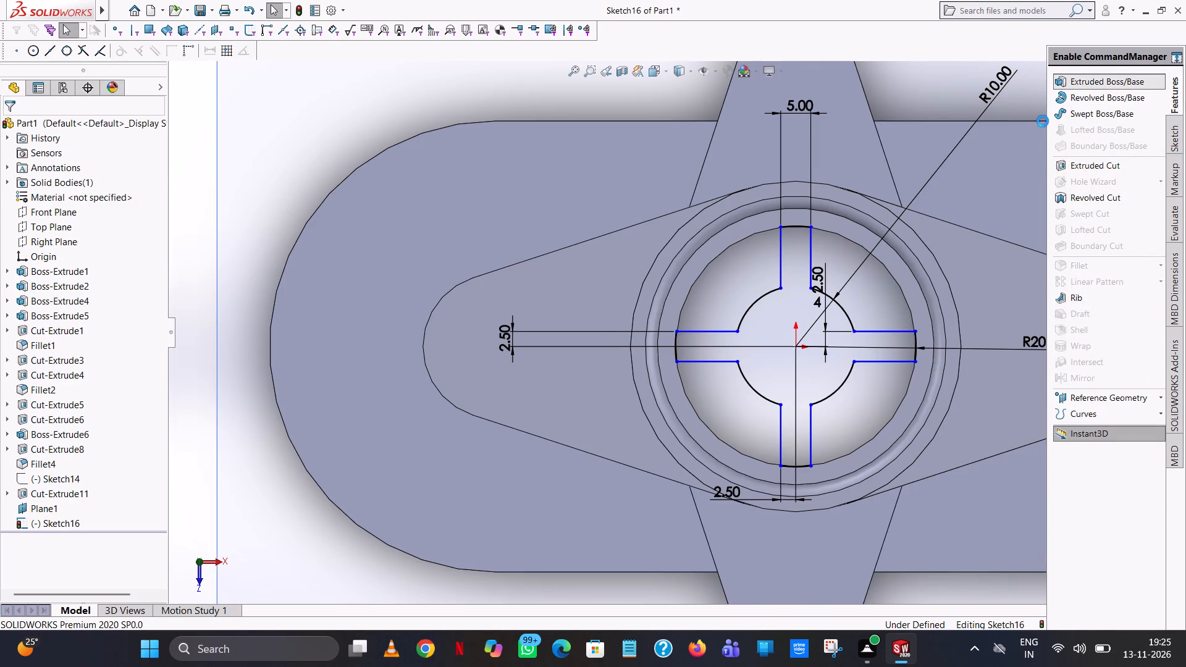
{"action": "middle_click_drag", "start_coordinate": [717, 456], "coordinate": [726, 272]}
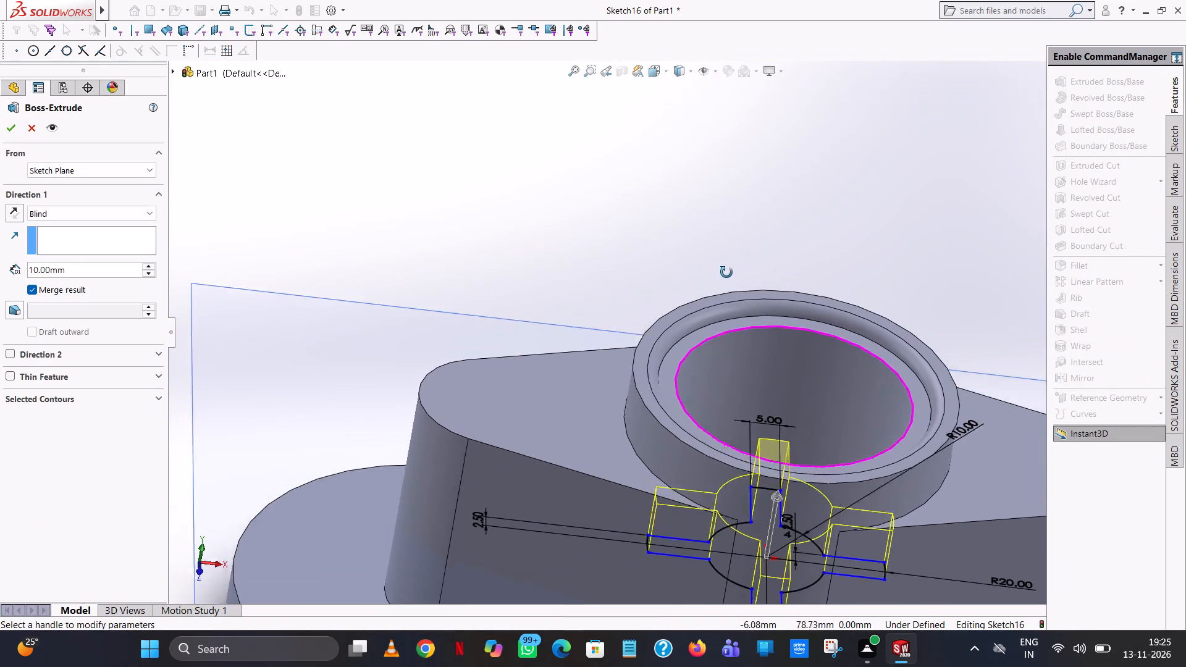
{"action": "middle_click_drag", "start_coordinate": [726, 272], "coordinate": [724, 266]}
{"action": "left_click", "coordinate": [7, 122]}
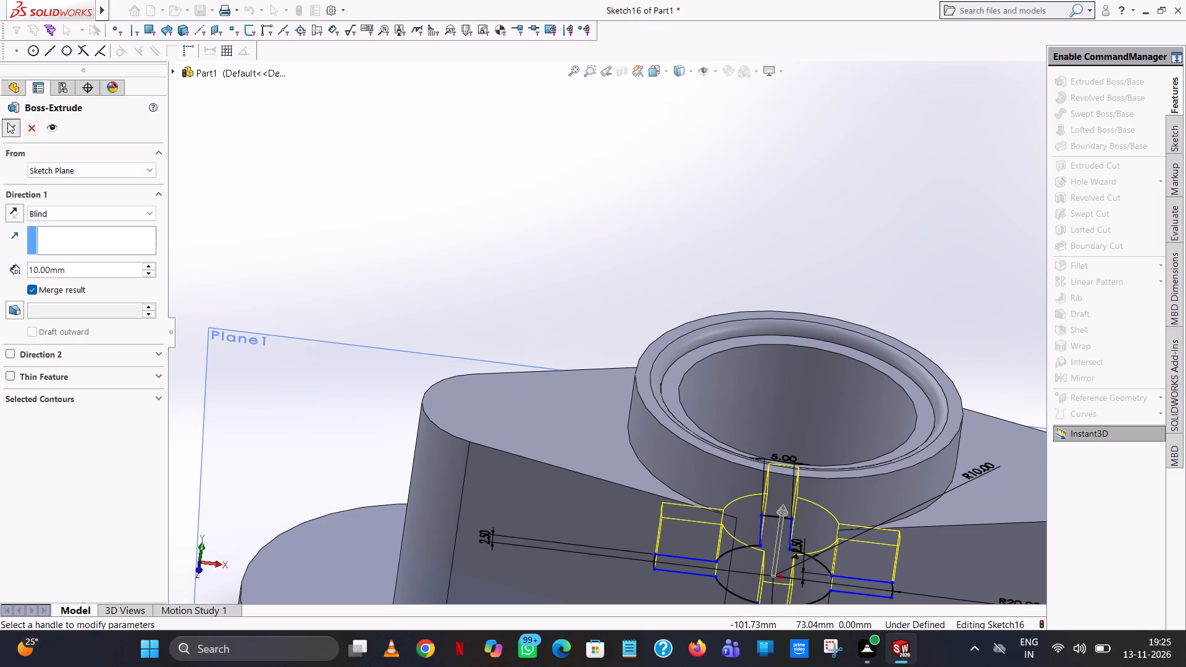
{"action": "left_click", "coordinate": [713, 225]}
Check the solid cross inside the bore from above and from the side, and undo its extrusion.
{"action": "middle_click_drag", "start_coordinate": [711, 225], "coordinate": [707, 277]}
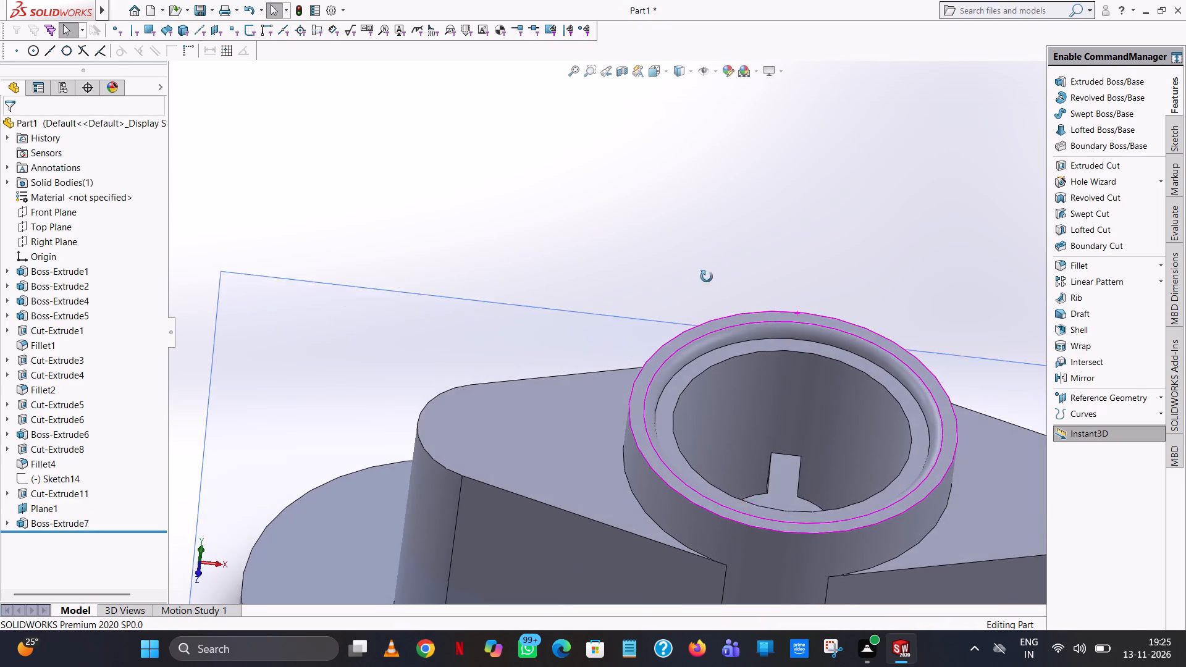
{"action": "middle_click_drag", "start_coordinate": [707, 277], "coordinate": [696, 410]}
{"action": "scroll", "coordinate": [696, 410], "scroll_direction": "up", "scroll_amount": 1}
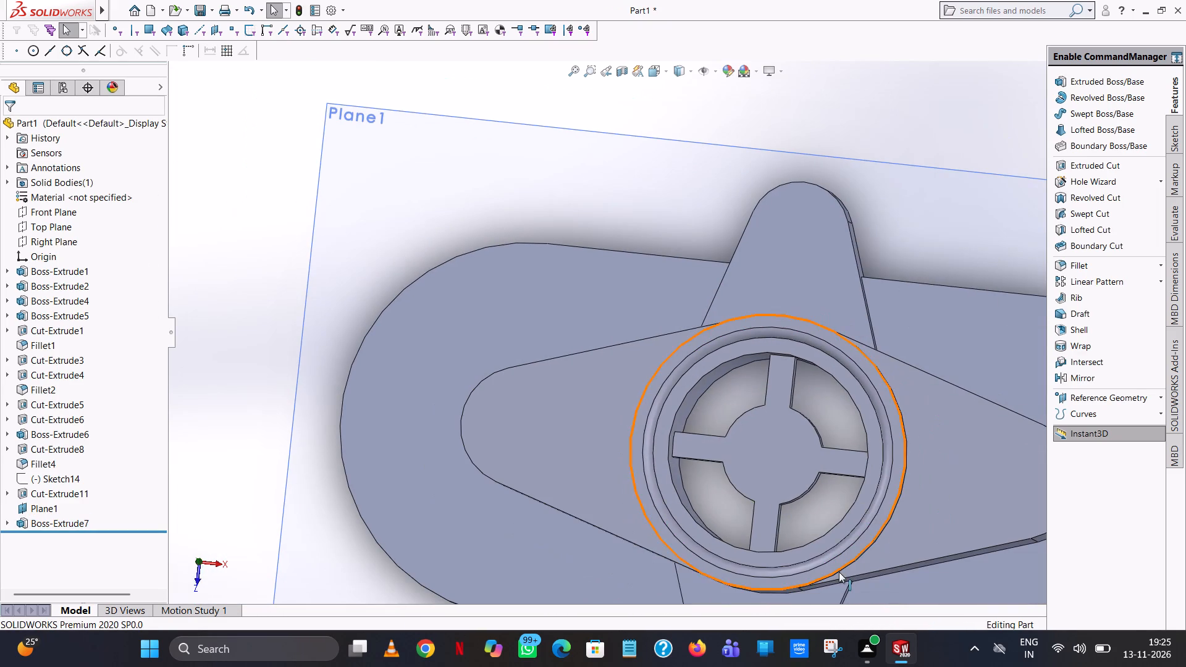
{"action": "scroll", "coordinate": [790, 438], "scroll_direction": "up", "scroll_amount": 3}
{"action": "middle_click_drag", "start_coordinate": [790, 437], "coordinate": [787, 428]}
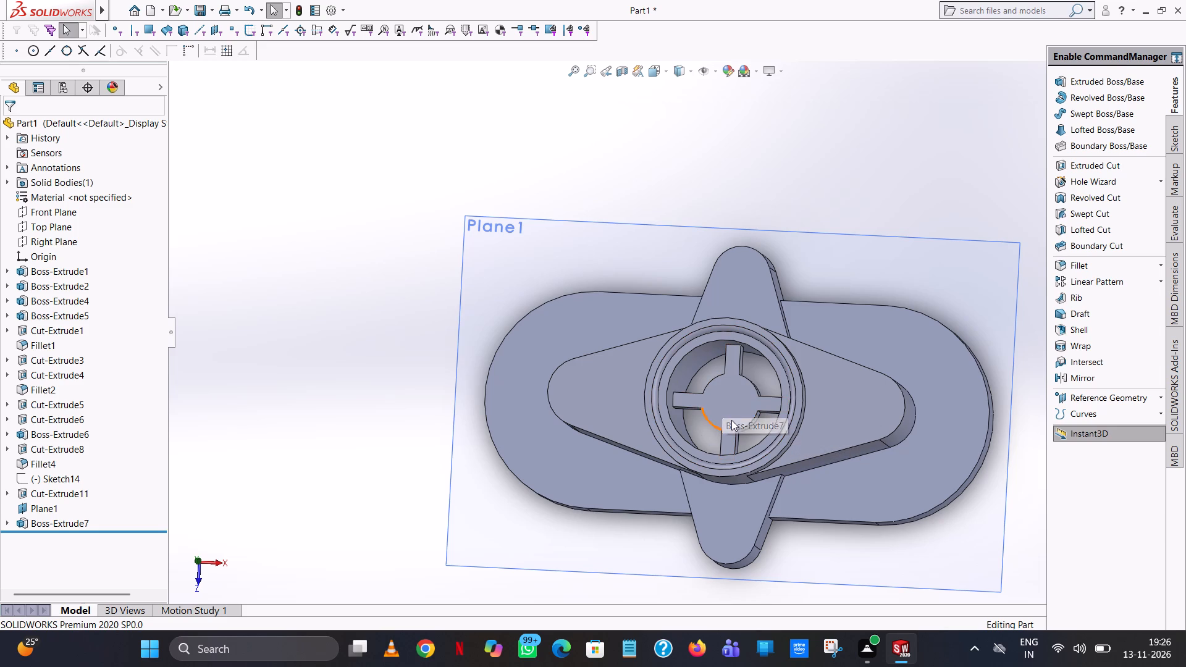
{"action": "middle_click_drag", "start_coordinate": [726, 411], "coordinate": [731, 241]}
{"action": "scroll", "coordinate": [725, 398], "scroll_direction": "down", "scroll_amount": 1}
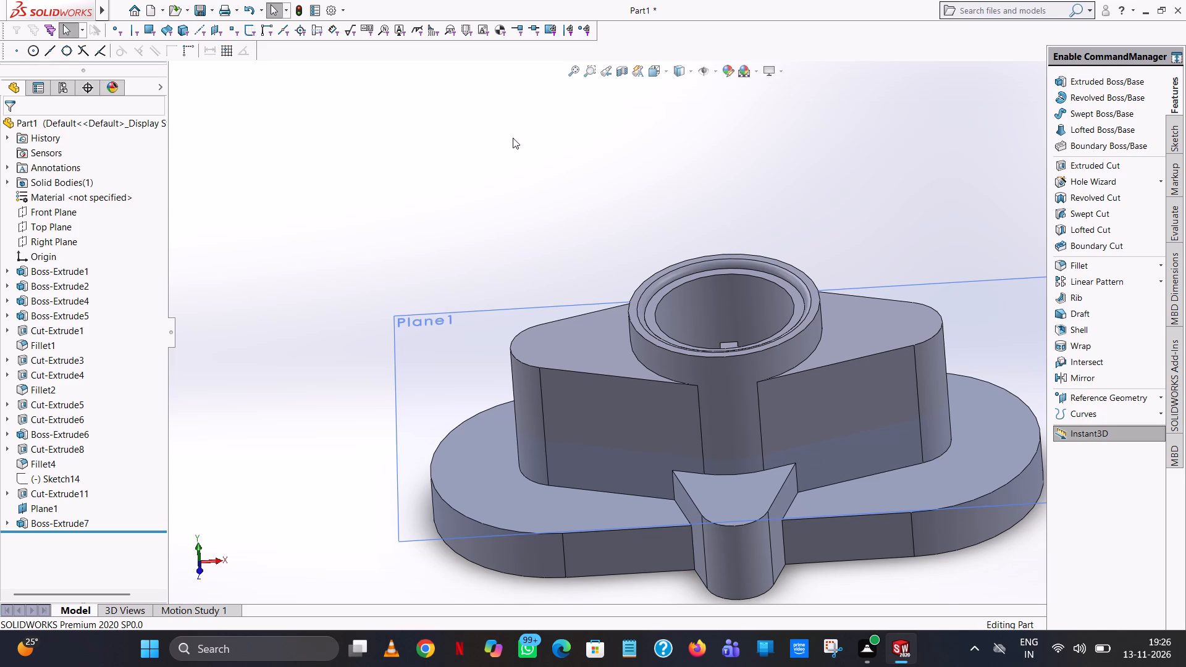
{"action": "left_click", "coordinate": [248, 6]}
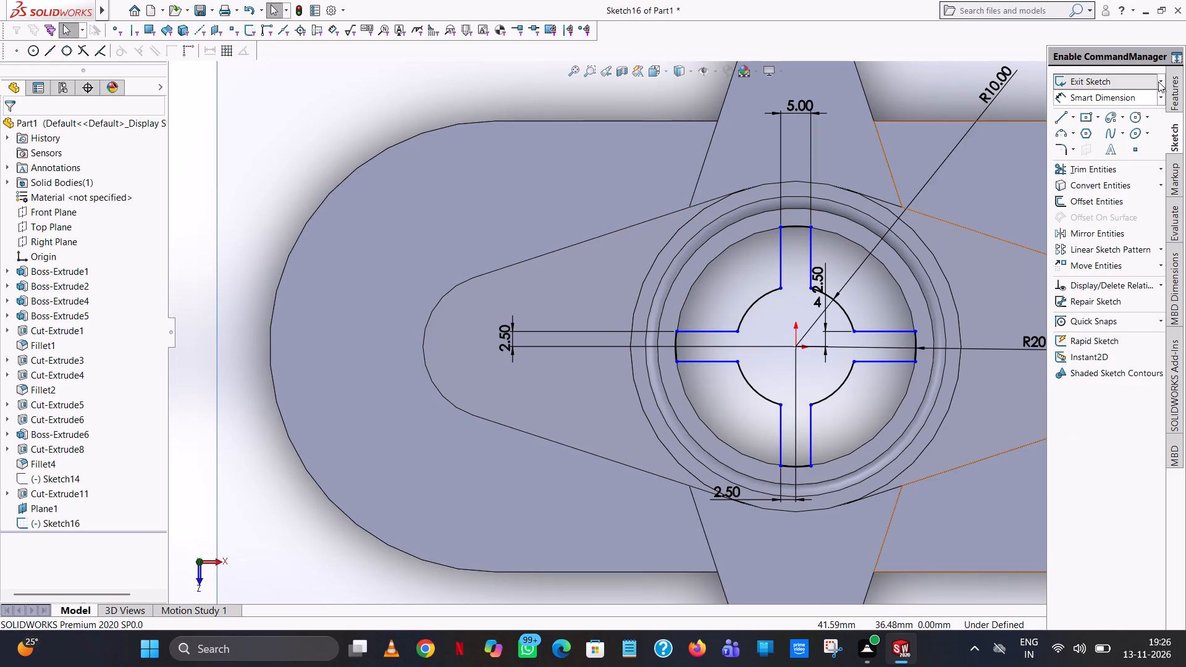
Extrude the four-spoke cross sketch 15 mm blind from the sketch plane as a solid merged with the body.
{"action": "left_click", "coordinate": [1178, 89]}
{"action": "left_click", "coordinate": [1145, 83]}
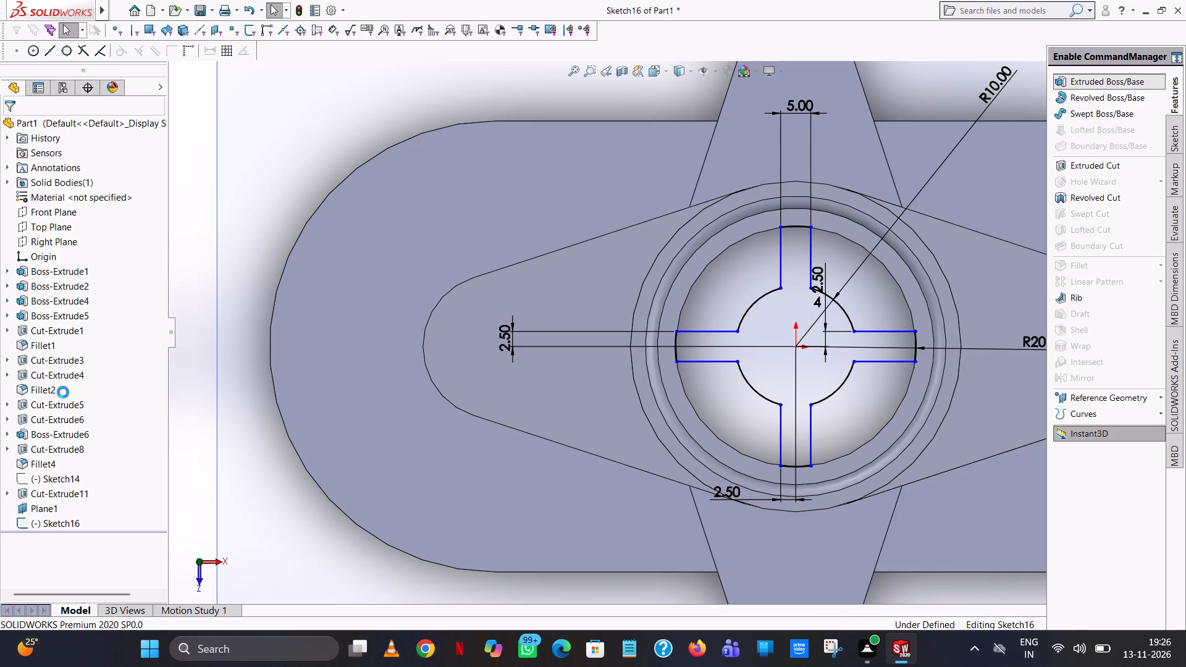
{"action": "type", "text": "15"}
{"action": "key", "text": "Return"}
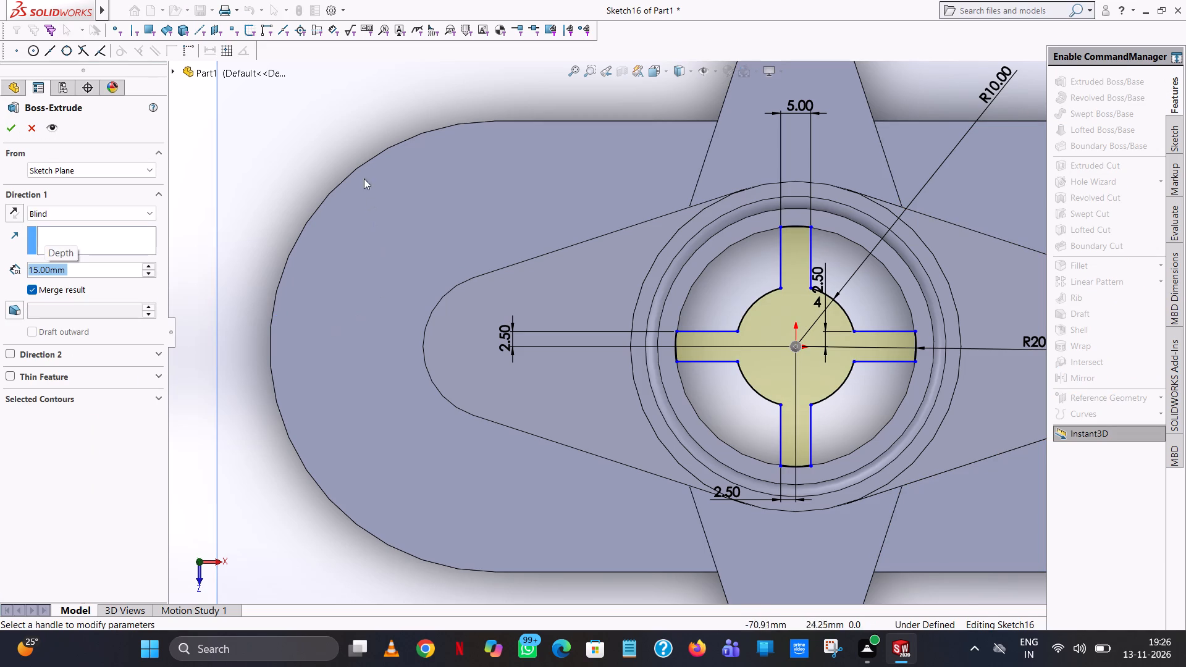
{"action": "left_click", "coordinate": [351, 146]}
{"action": "scroll", "coordinate": [351, 146], "scroll_direction": "up", "scroll_amount": 7}
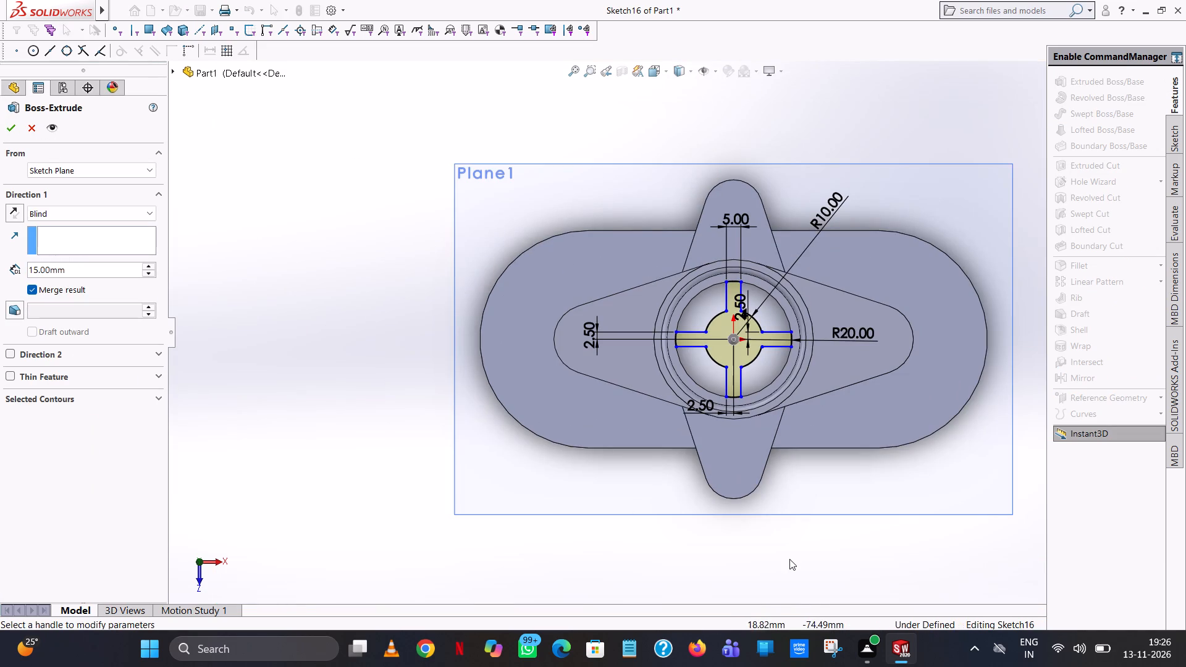
{"action": "left_click", "coordinate": [789, 559]}
{"action": "middle_click_drag", "start_coordinate": [784, 548], "coordinate": [811, 329]}
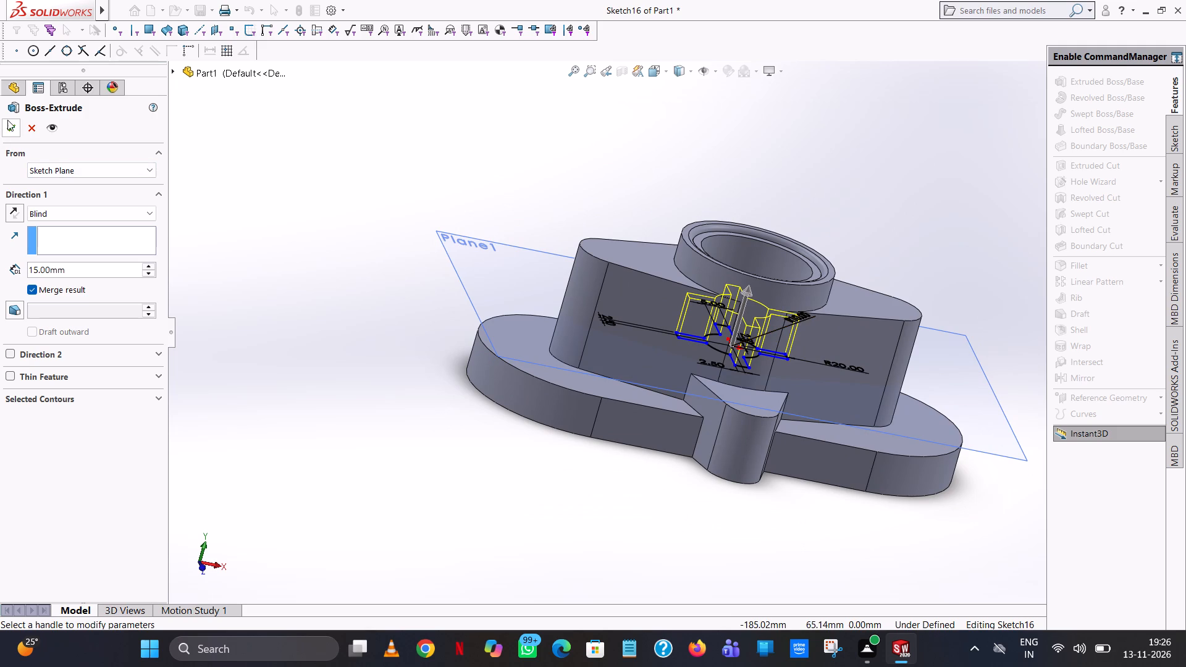
{"action": "left_click", "coordinate": [7, 120]}
{"action": "left_click", "coordinate": [746, 159]}
{"action": "middle_click_drag", "start_coordinate": [681, 165], "coordinate": [660, 255]}
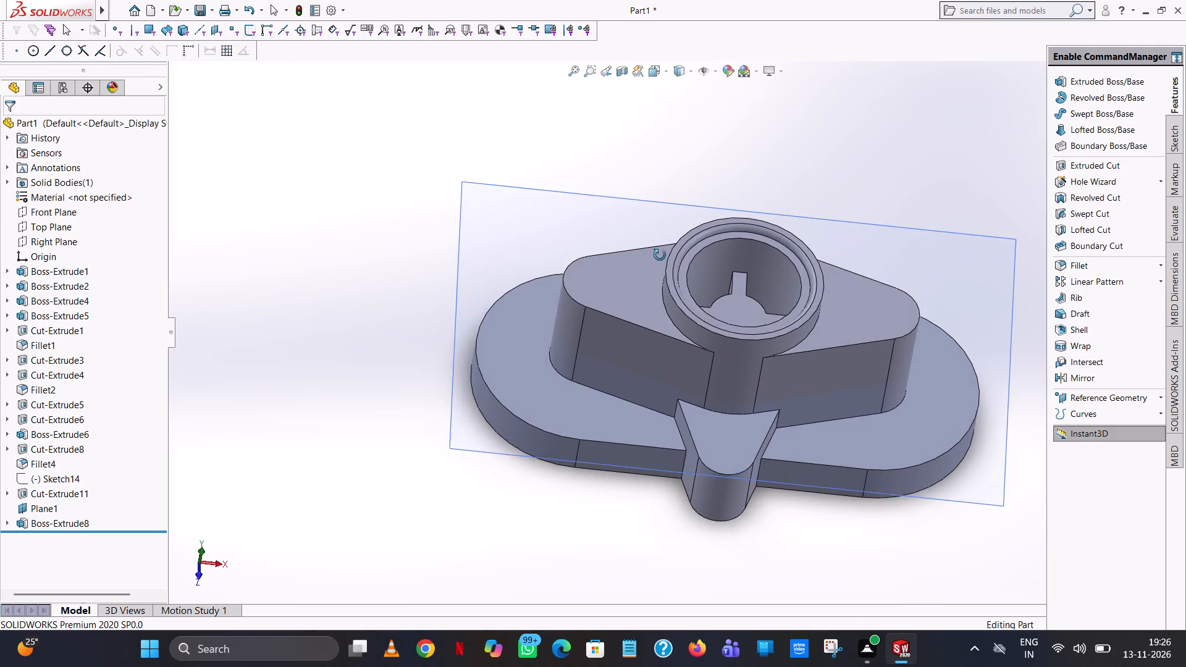
{"action": "middle_click_drag", "start_coordinate": [660, 255], "coordinate": [652, 314]}
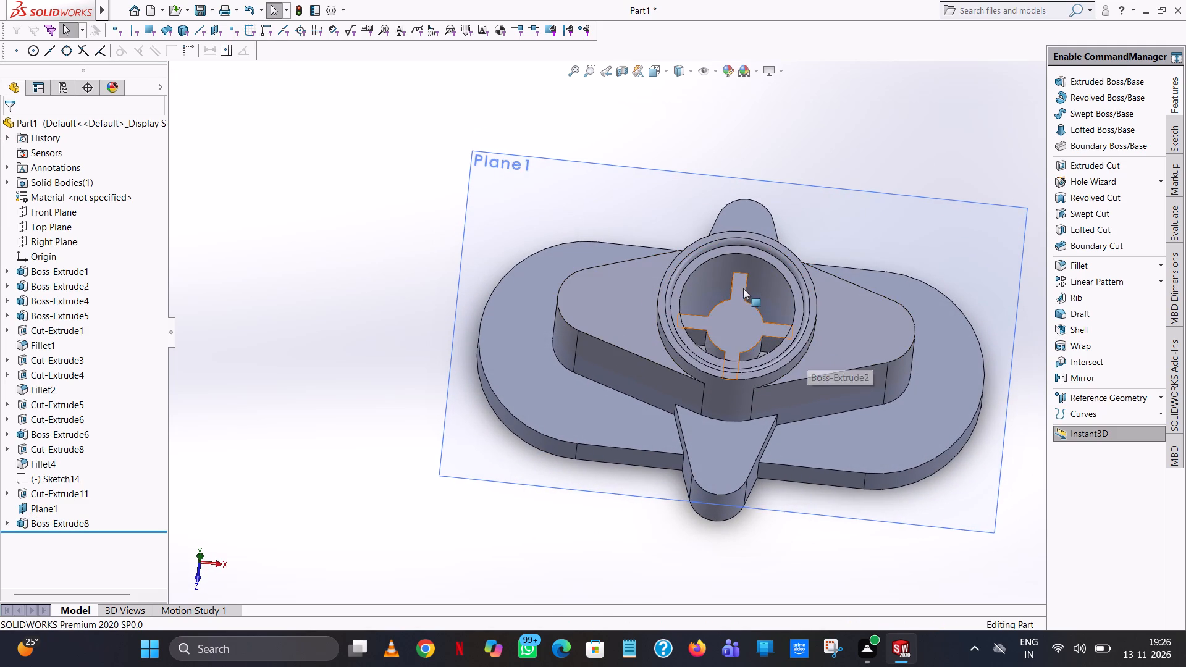
Start a boss-extrude sketch on the cross's top face and draw a 10 mm radius circle centred on the origin.
{"action": "scroll", "coordinate": [738, 329], "scroll_direction": "down", "scroll_amount": 4}
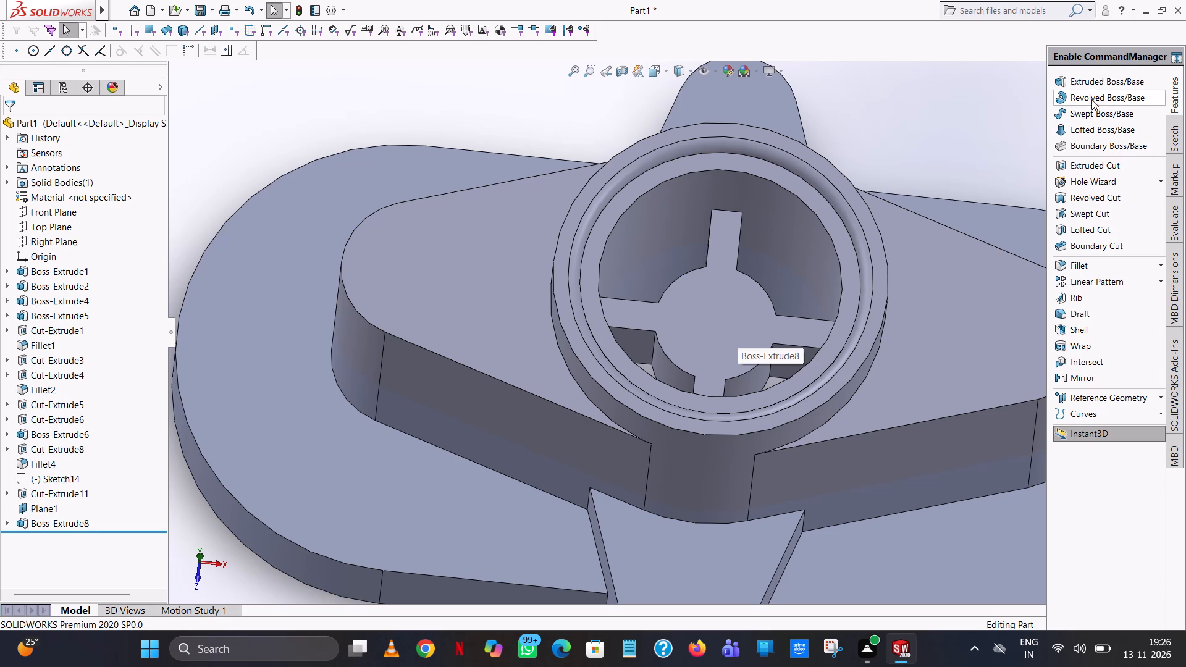
{"action": "left_click", "coordinate": [1093, 78]}
{"action": "left_click", "coordinate": [721, 319]}
{"action": "middle_click_drag", "start_coordinate": [797, 230], "coordinate": [796, 317]}
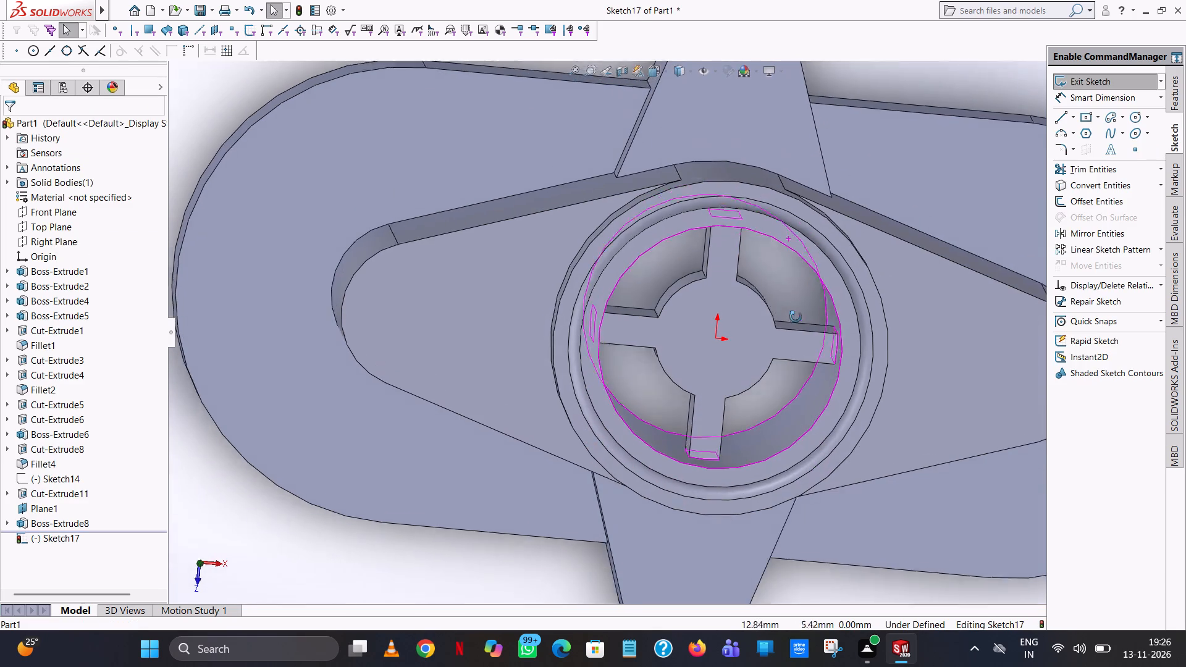
{"action": "middle_click_drag", "start_coordinate": [796, 317], "coordinate": [796, 318]}
{"action": "left_click", "coordinate": [1136, 110]}
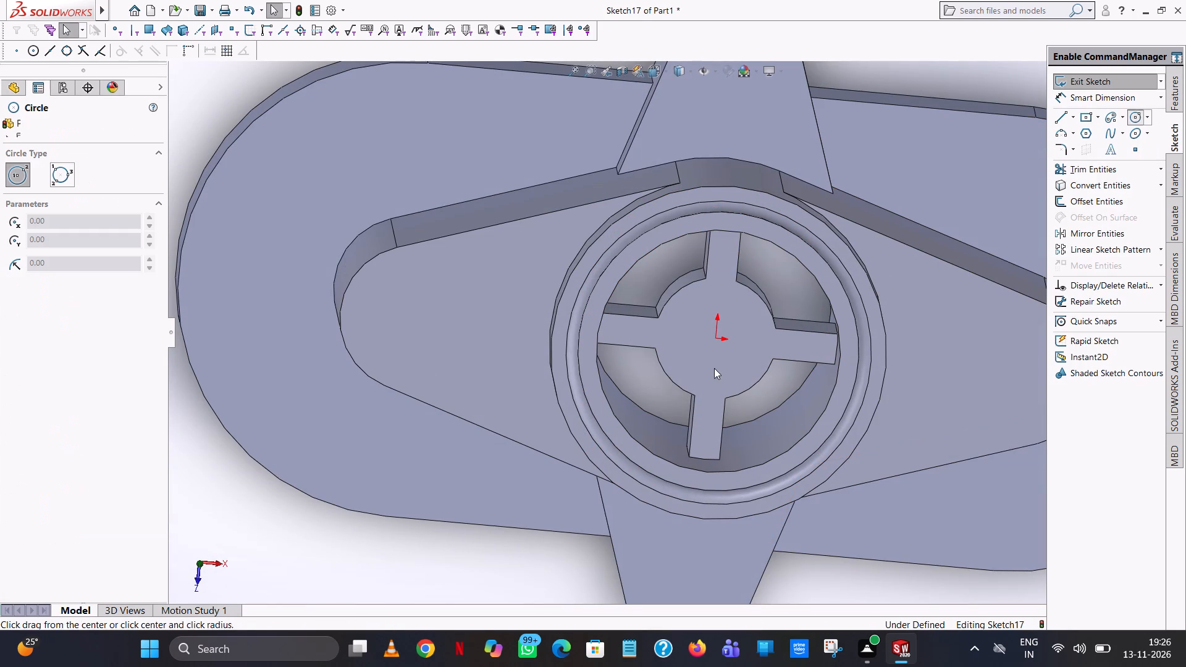
{"action": "left_click", "coordinate": [714, 338]}
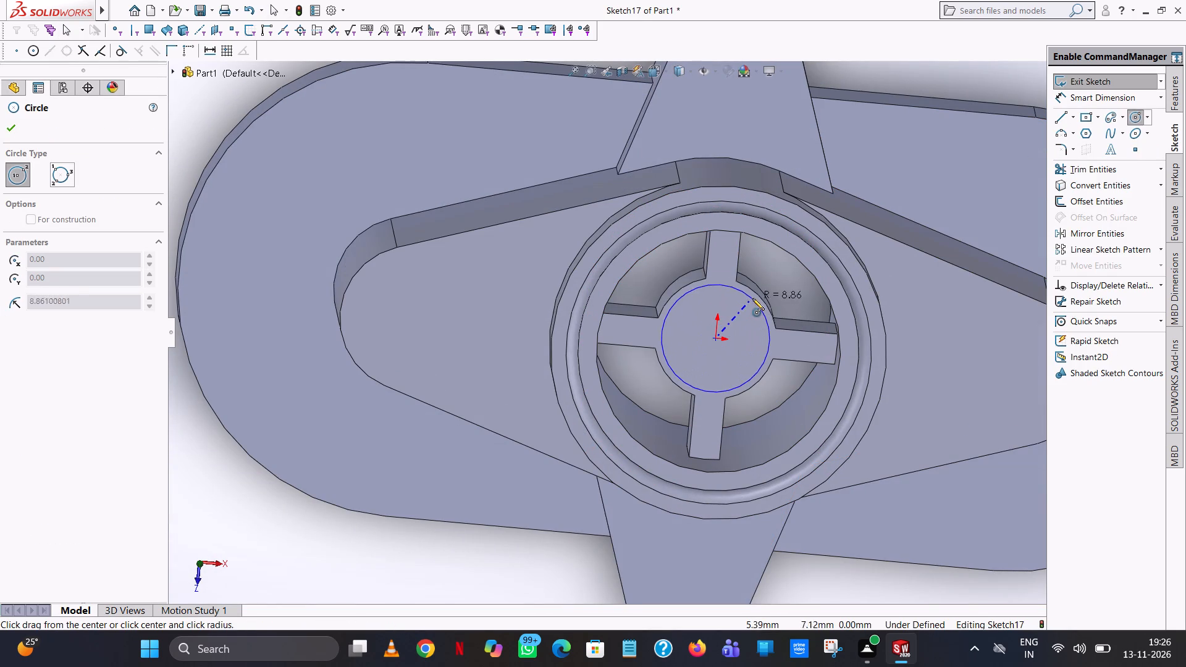
{"action": "left_click", "coordinate": [759, 294]}
{"action": "right_click", "coordinate": [759, 294]}
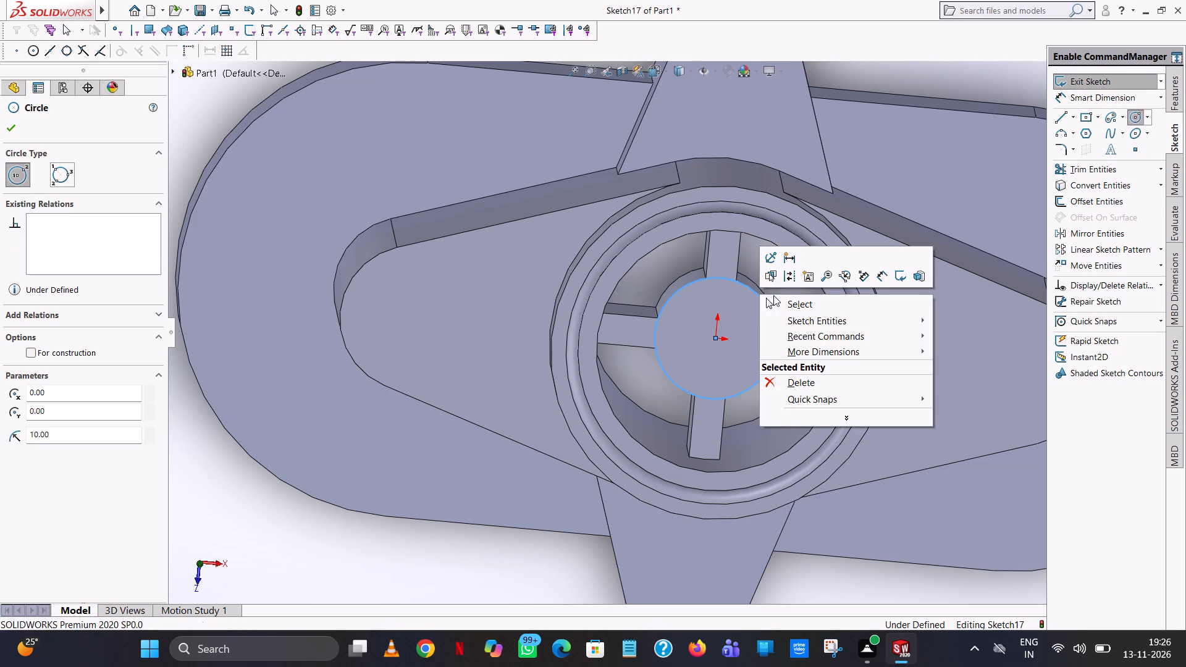
{"action": "left_click", "coordinate": [789, 305]}
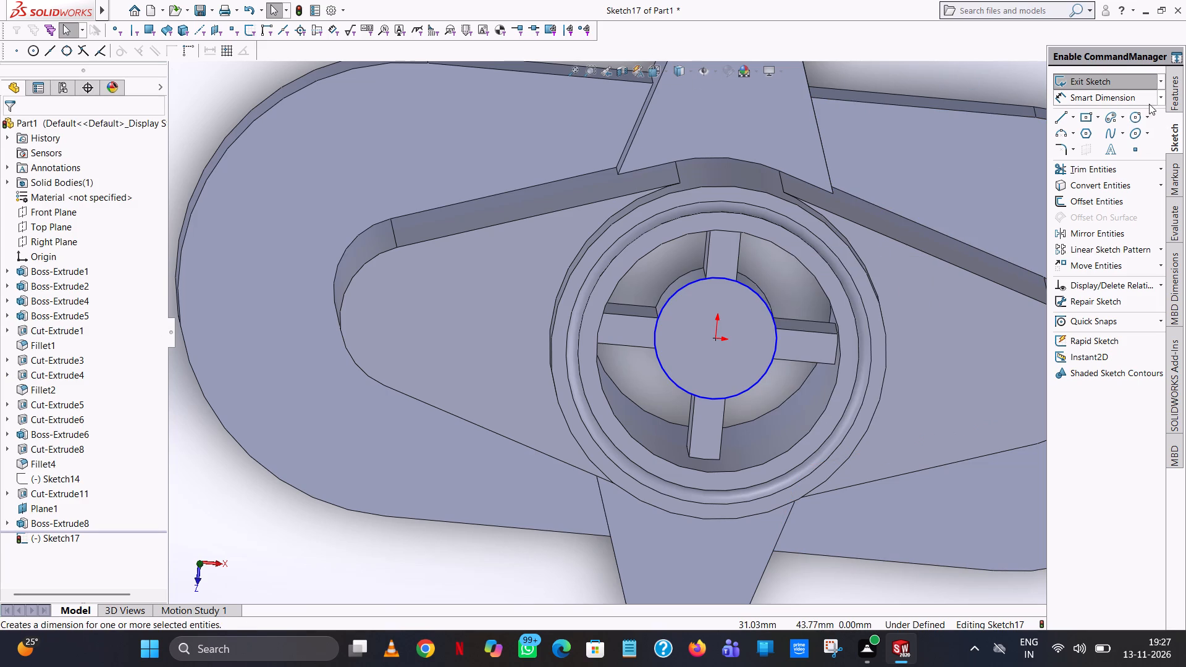
Add a 20 mm diameter dimension to the circle on the cross's round centre.
{"action": "left_click", "coordinate": [1106, 93]}
{"action": "left_click", "coordinate": [763, 375]}
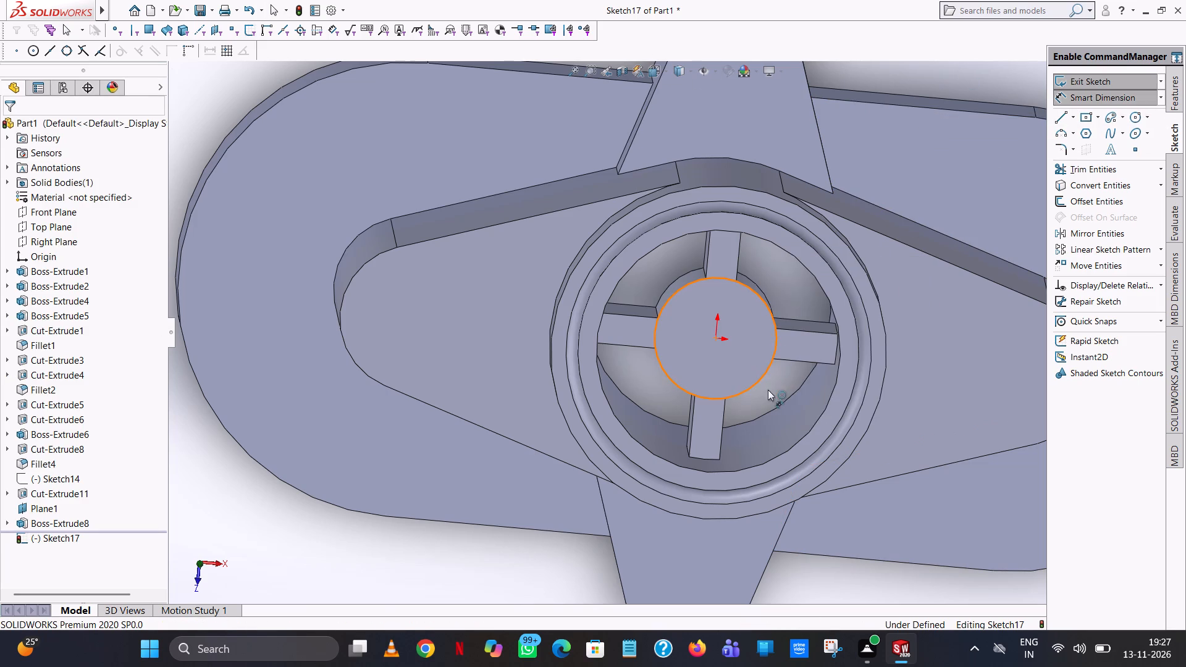
{"action": "left_click", "coordinate": [833, 551]}
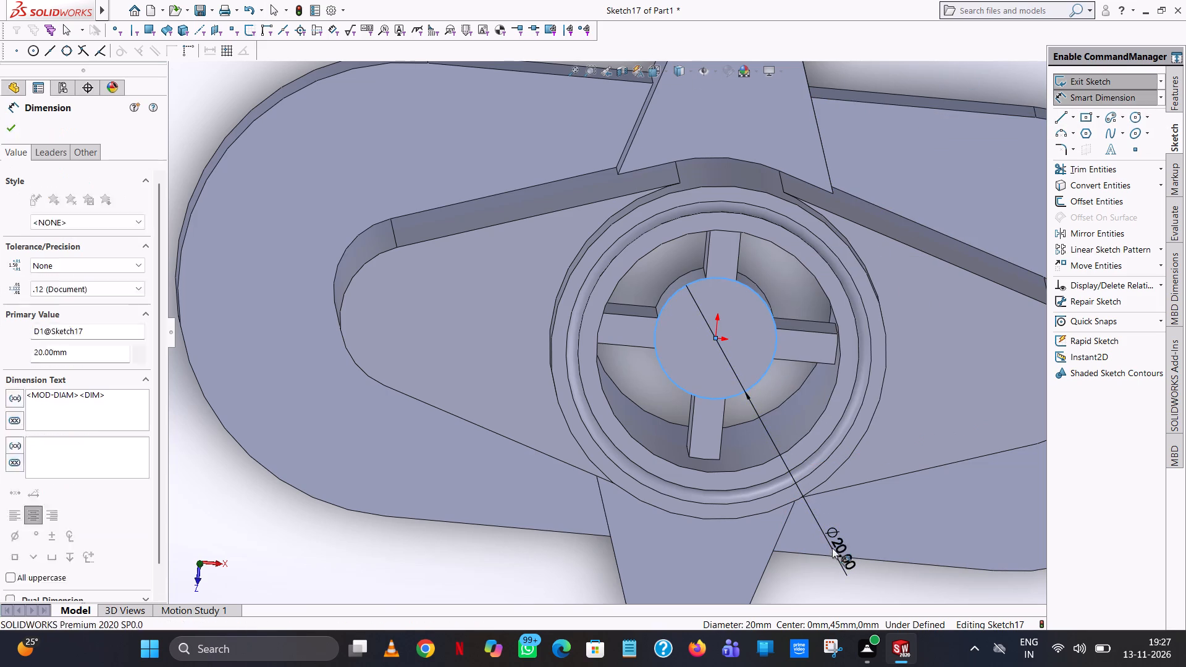
{"action": "left_click", "coordinate": [783, 531]}
{"action": "left_click", "coordinate": [473, 571]}
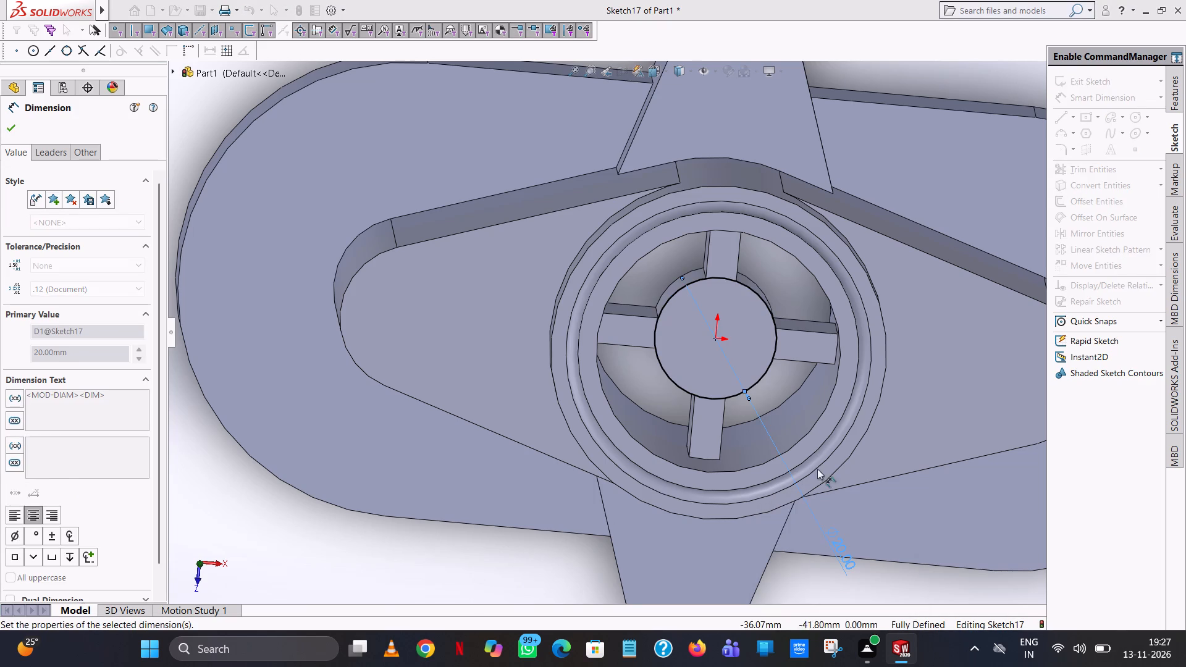
Extrude the 20 mm circle 2 mm blind as a raised disc merged with the cross's centre.
{"action": "left_click", "coordinate": [1169, 96]}
{"action": "left_click", "coordinate": [1101, 75]}
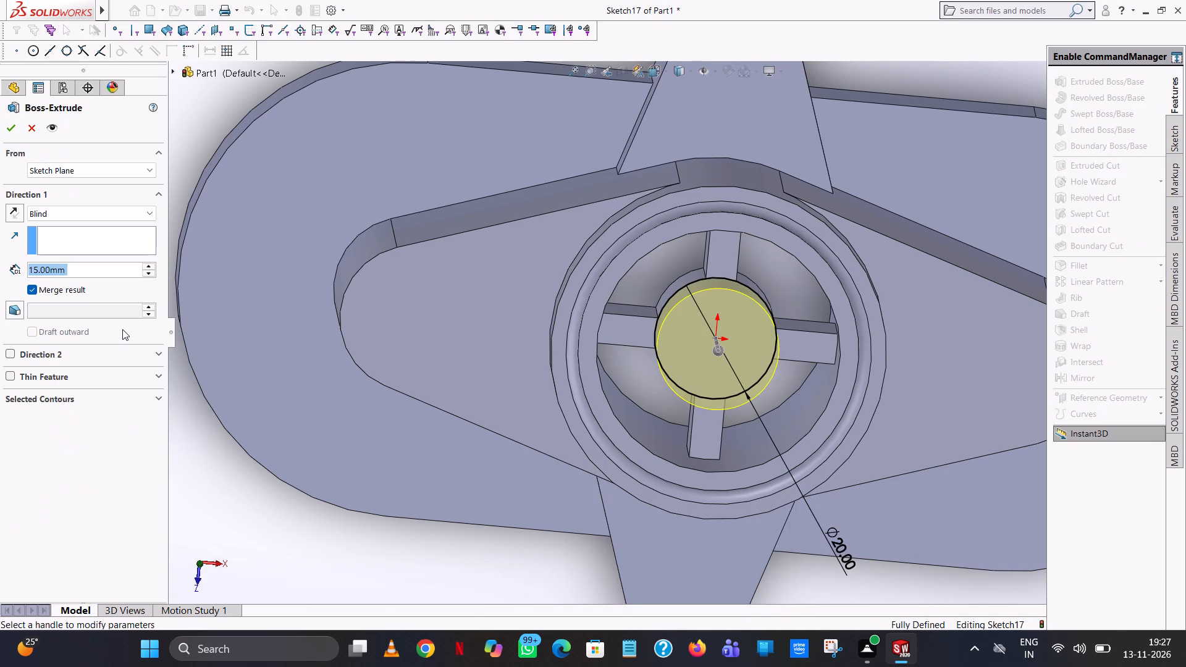
{"action": "key", "text": "2"}
{"action": "key", "text": "Return"}
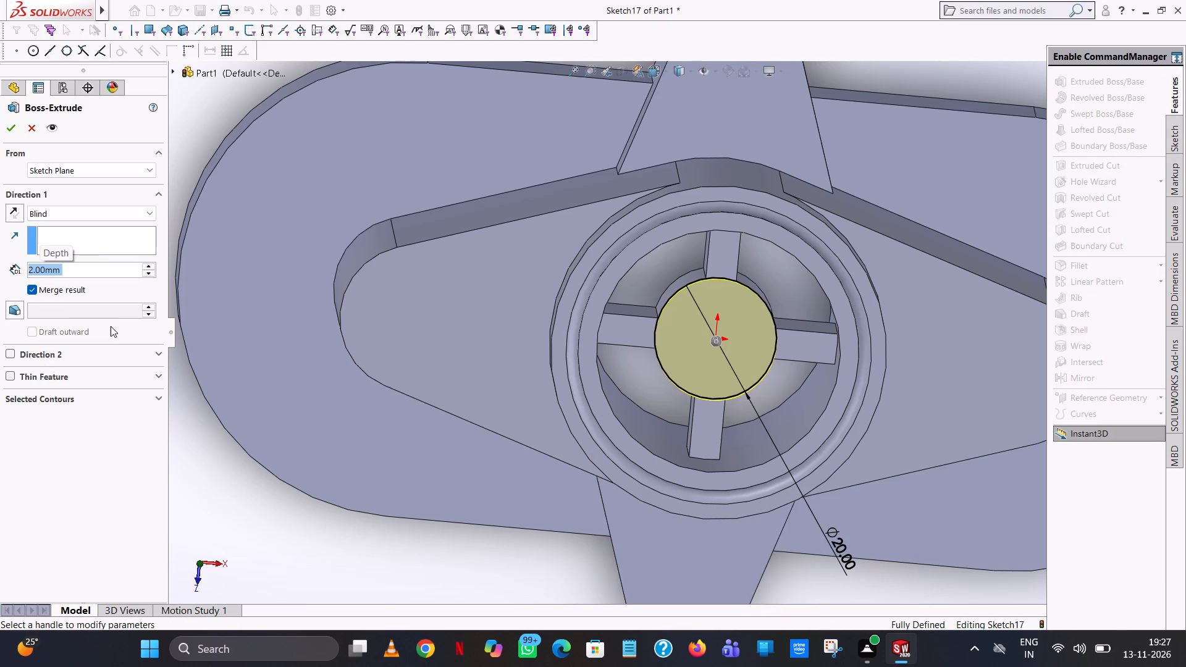
{"action": "left_click", "coordinate": [13, 124]}
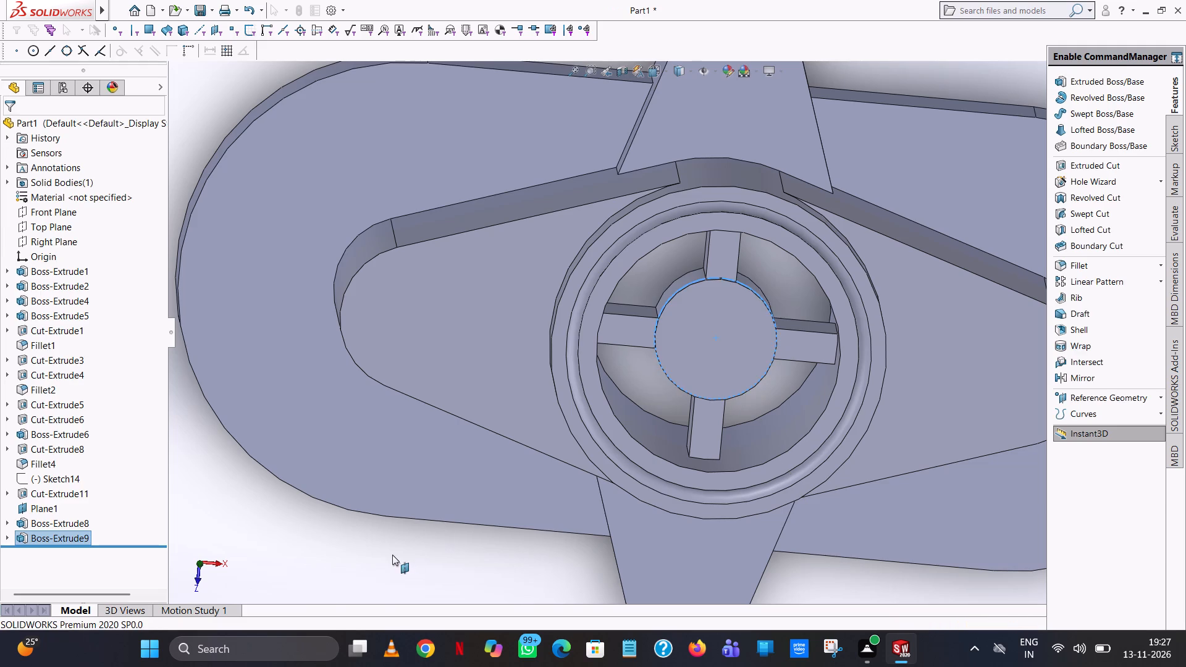
Start an extruded-cut sketch on the raised disc's top face and draw a 5 mm radius circle centred on the origin.
{"action": "left_click", "coordinate": [392, 555]}
{"action": "scroll", "coordinate": [392, 555], "scroll_direction": "up", "scroll_amount": 6}
{"action": "left_click", "coordinate": [569, 566]}
{"action": "scroll", "coordinate": [675, 528], "scroll_direction": "up", "scroll_amount": 1}
{"action": "middle_click_drag", "start_coordinate": [676, 528], "coordinate": [714, 329]}
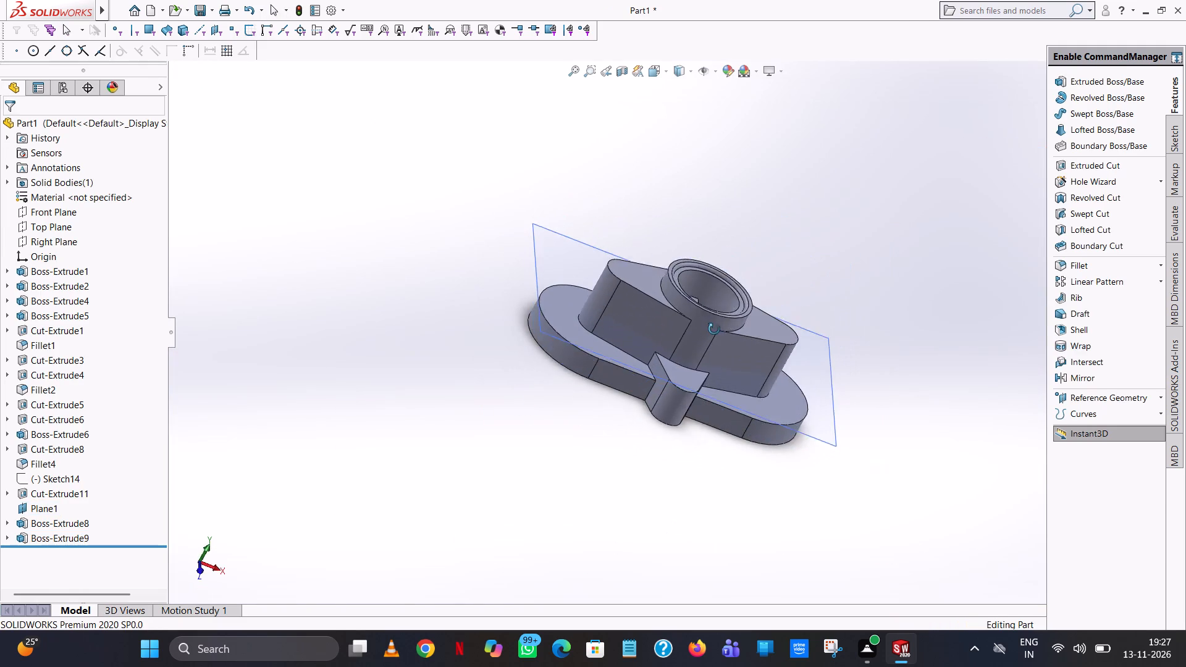
{"action": "middle_click_drag", "start_coordinate": [714, 329], "coordinate": [701, 413]}
{"action": "scroll", "coordinate": [711, 316], "scroll_direction": "down", "scroll_amount": 6}
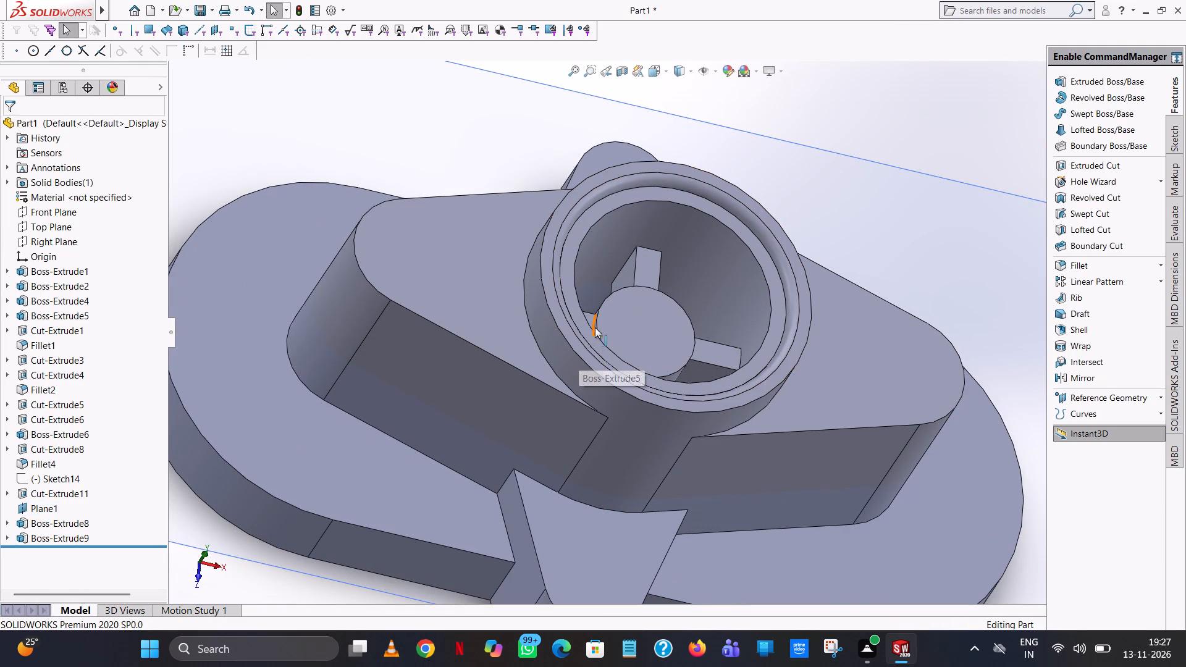
{"action": "scroll", "coordinate": [684, 320], "scroll_direction": "down", "scroll_amount": 5}
{"action": "middle_click_drag", "start_coordinate": [681, 321], "coordinate": [662, 372]}
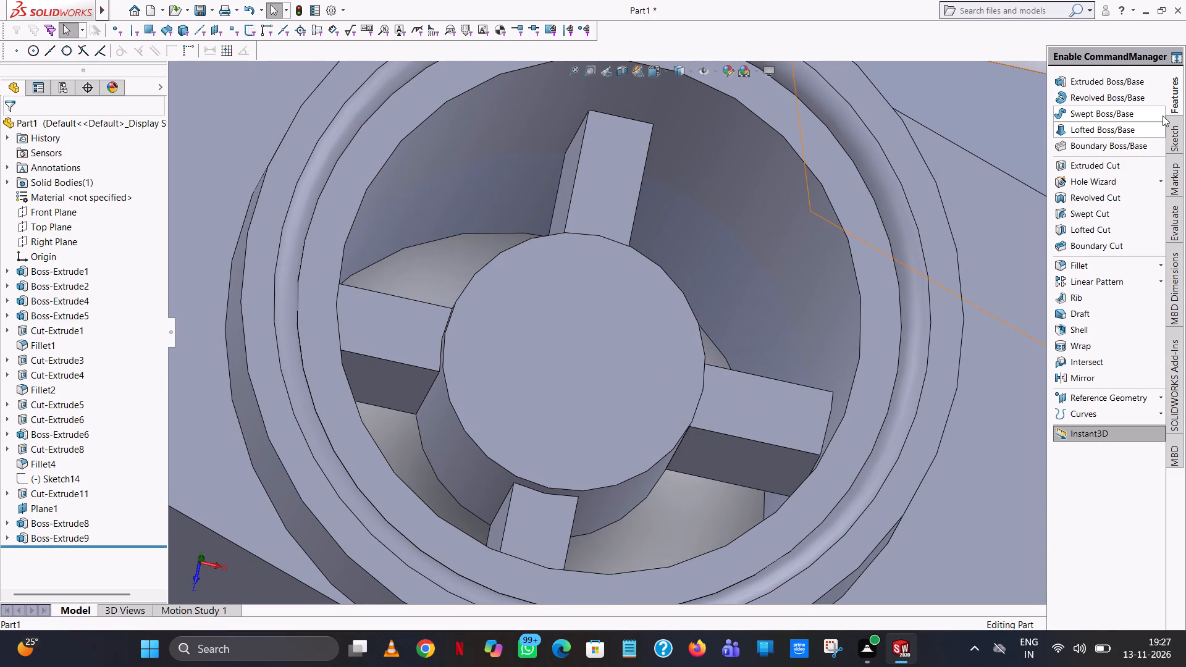
{"action": "left_click", "coordinate": [1097, 167]}
{"action": "left_click", "coordinate": [610, 369]}
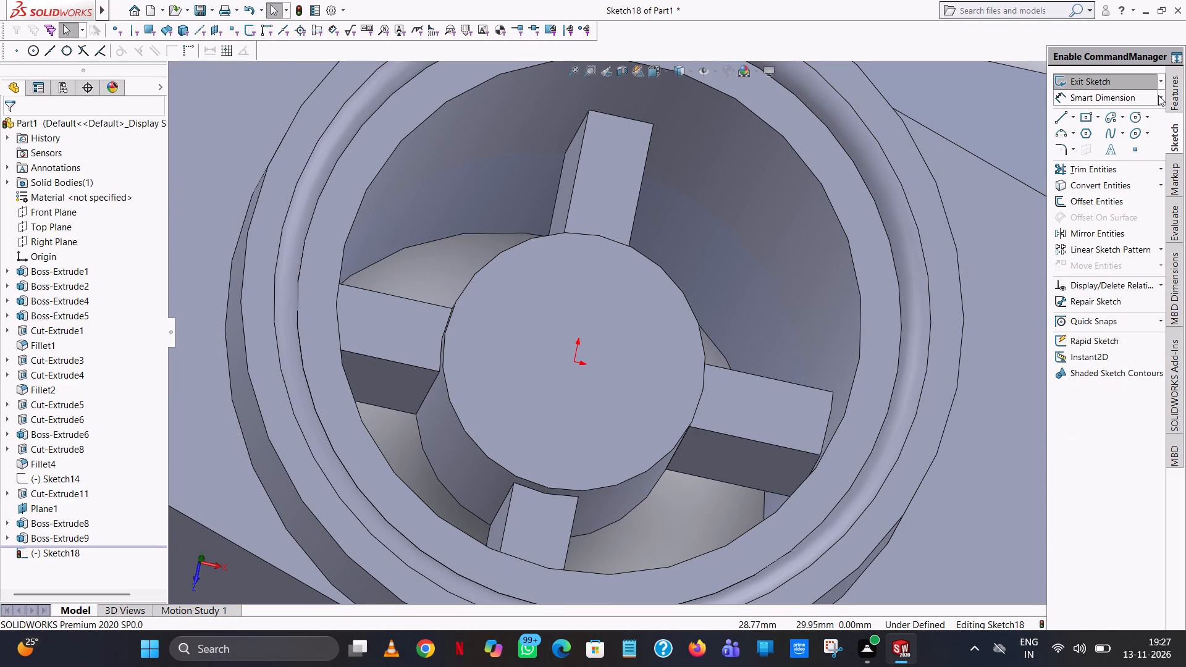
{"action": "left_click", "coordinate": [1138, 114]}
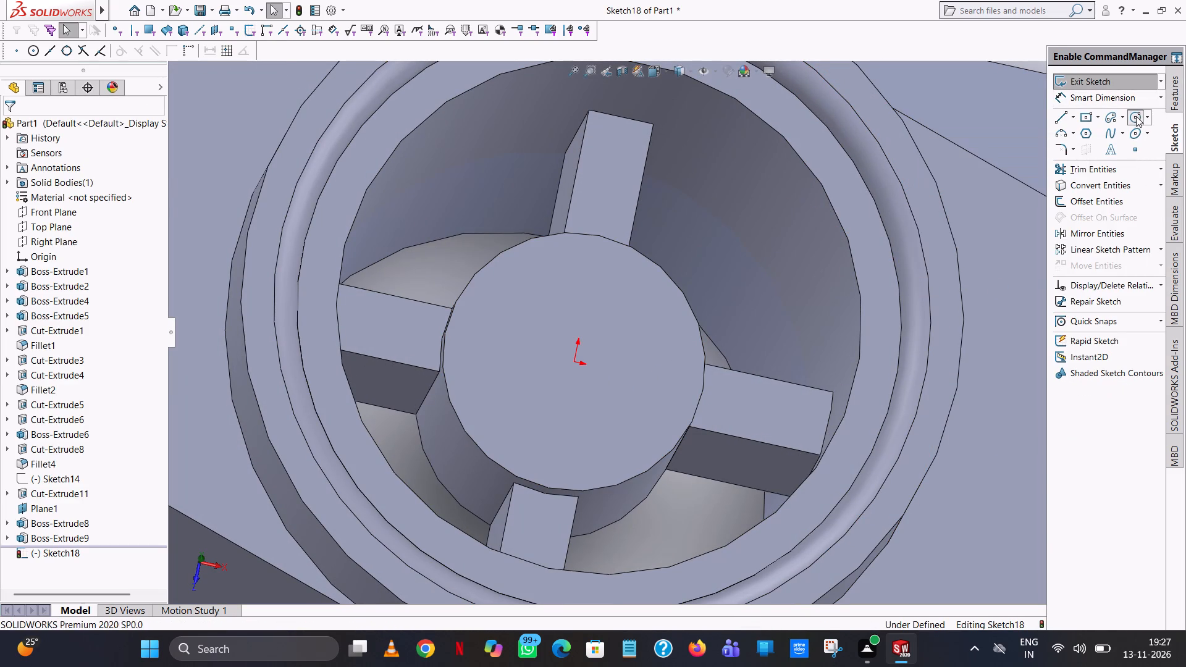
{"action": "left_click", "coordinate": [576, 360]}
{"action": "left_click", "coordinate": [639, 293]}
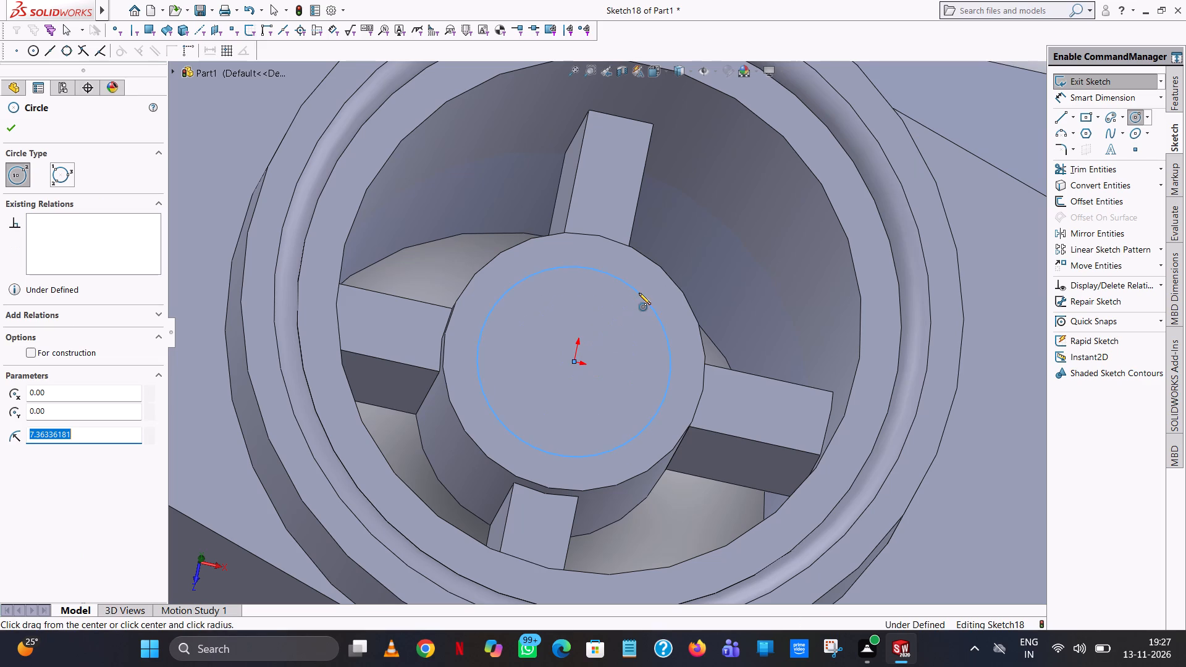
{"action": "key", "text": "5"}
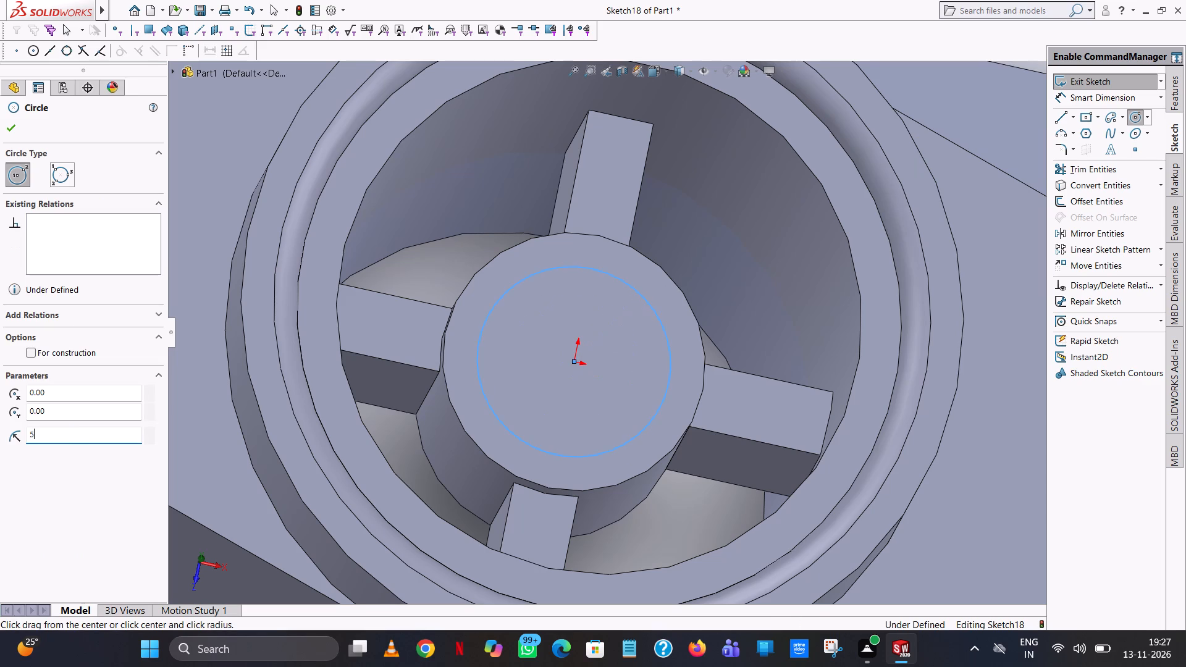
{"action": "key", "text": "Return"}
{"action": "right_click", "coordinate": [639, 293]}
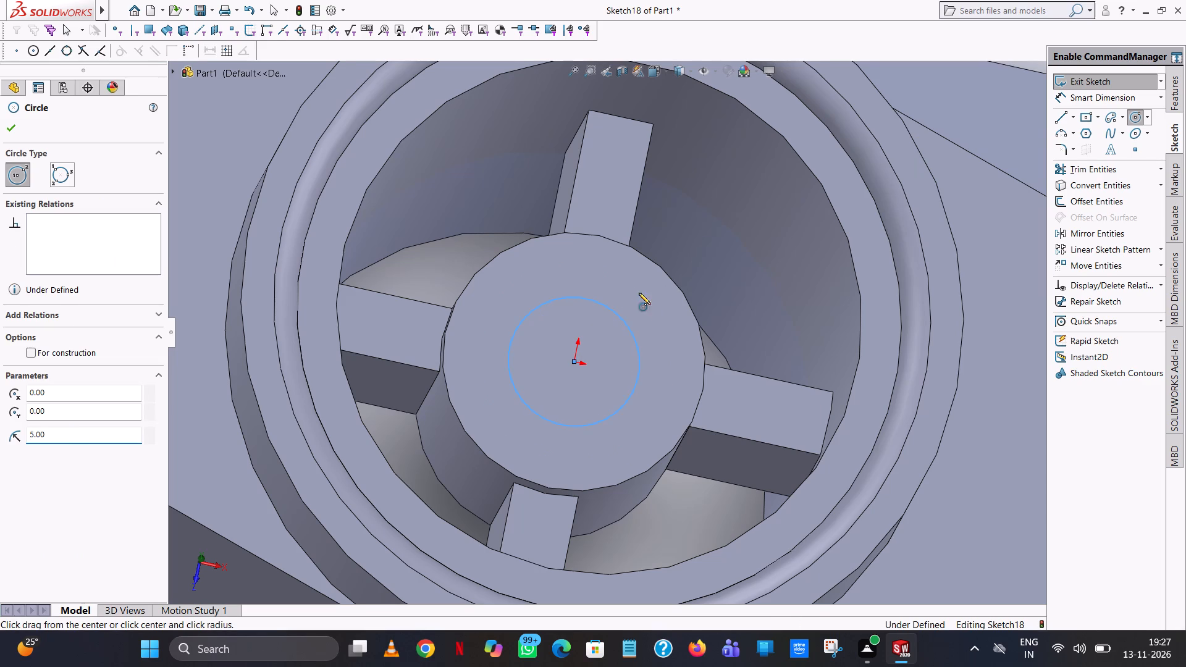
{"action": "left_click", "coordinate": [679, 305]}
Add a 10 mm diameter dimension to the circle on the raised disc.
{"action": "scroll", "coordinate": [683, 305], "scroll_direction": "up", "scroll_amount": 6}
{"action": "left_click", "coordinate": [1114, 101]}
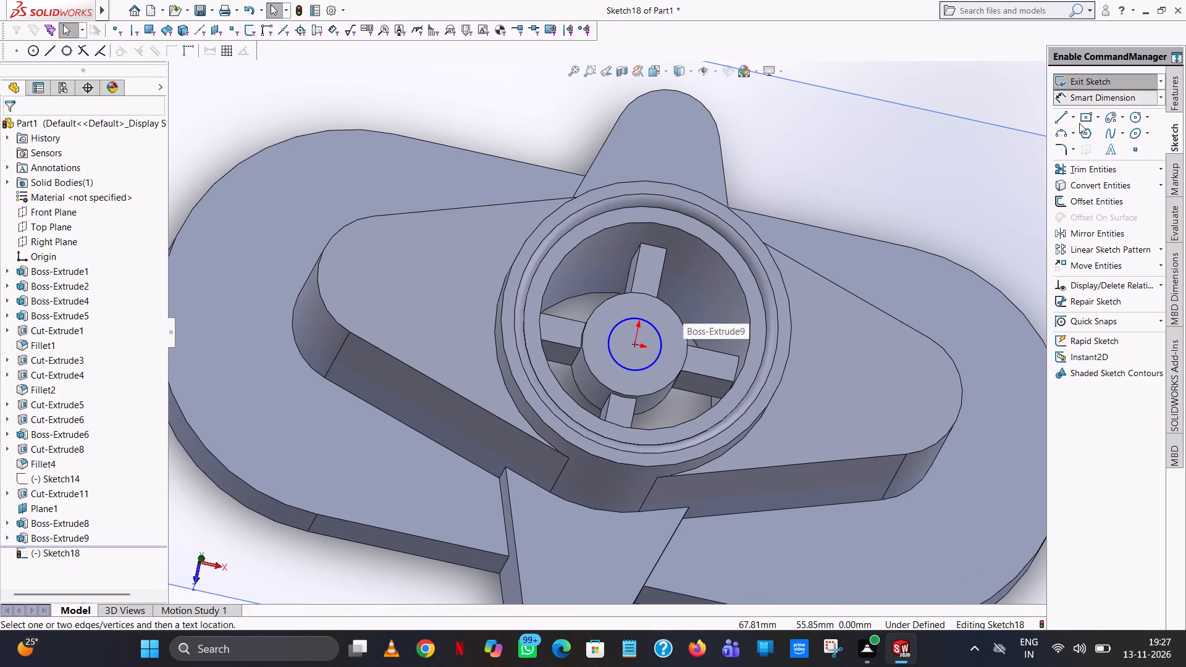
{"action": "left_click", "coordinate": [661, 350]}
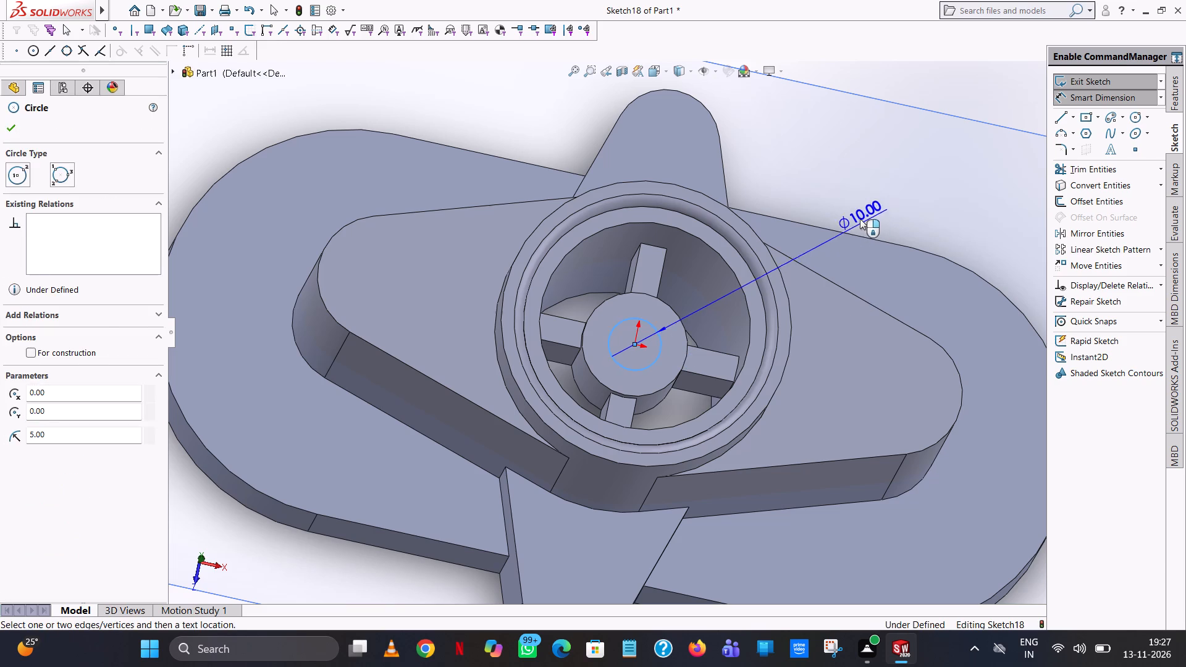
{"action": "left_click", "coordinate": [854, 212]}
{"action": "left_click", "coordinate": [802, 192]}
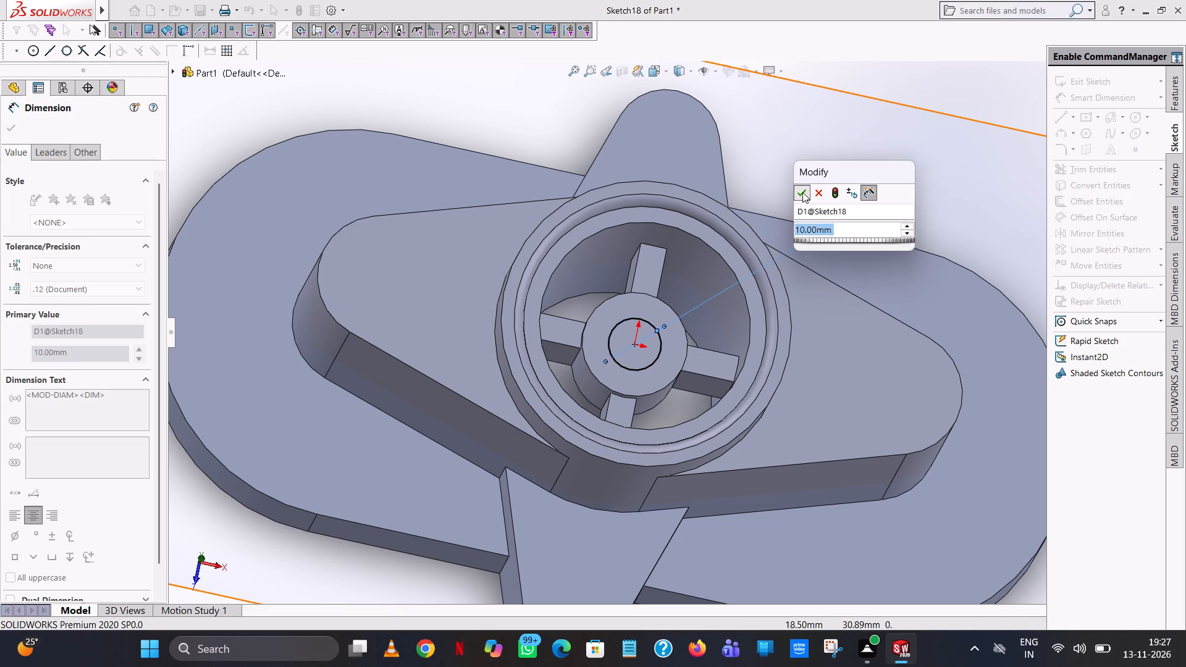
{"action": "scroll", "coordinate": [794, 198], "scroll_direction": "up", "scroll_amount": 5}
{"action": "left_click", "coordinate": [843, 102]}
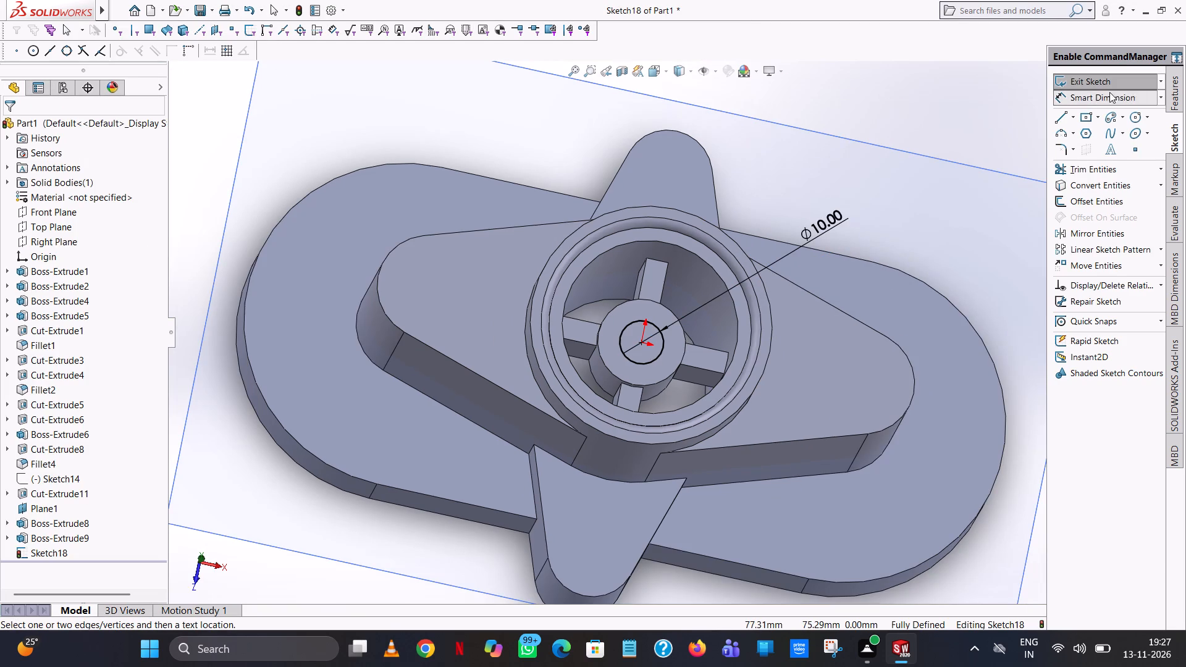
Cut the 10 mm circle blind to a depth of 62 mm down through the cross's centre and the flange base.
{"action": "left_click", "coordinate": [1179, 101]}
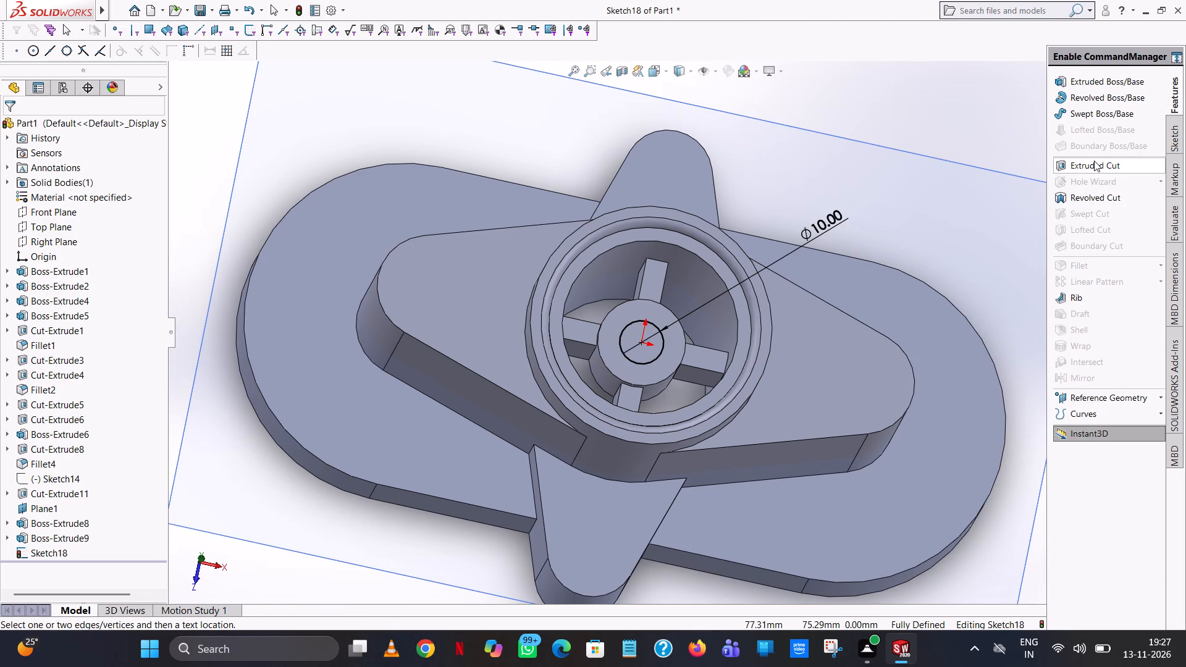
{"action": "left_click", "coordinate": [1094, 161]}
{"action": "middle_click_drag", "start_coordinate": [604, 304], "coordinate": [715, 288]}
{"action": "left_click_drag", "start_coordinate": [608, 348], "coordinate": [371, 414]}
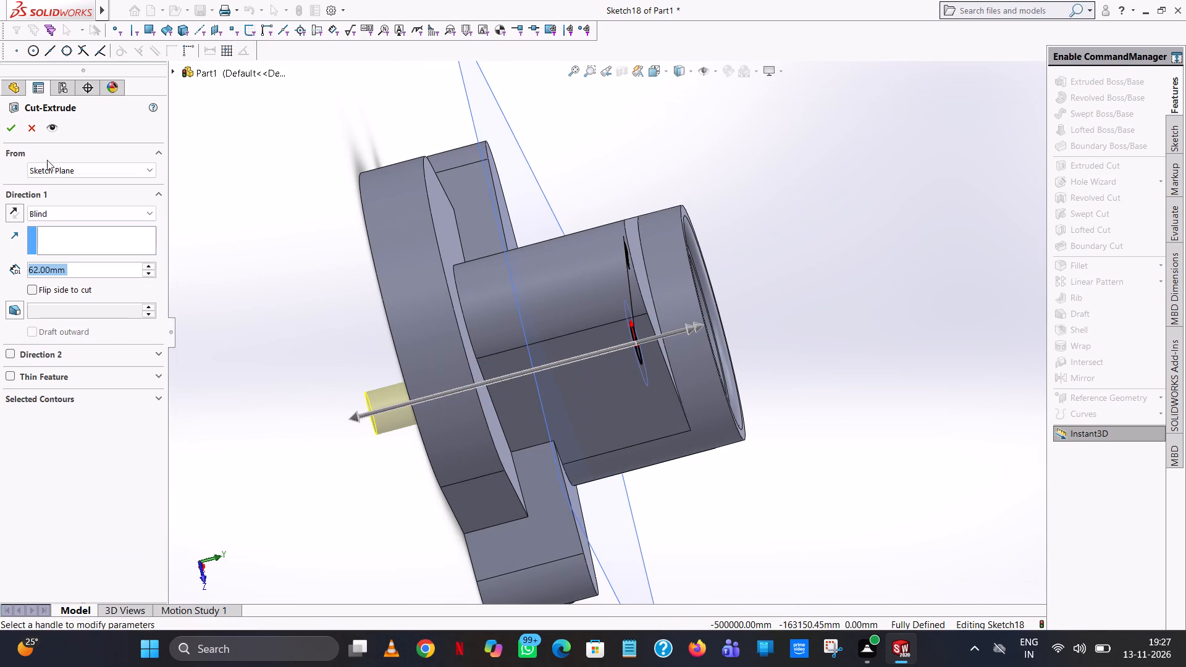
{"action": "left_click", "coordinate": [12, 133]}
{"action": "left_click", "coordinate": [868, 189]}
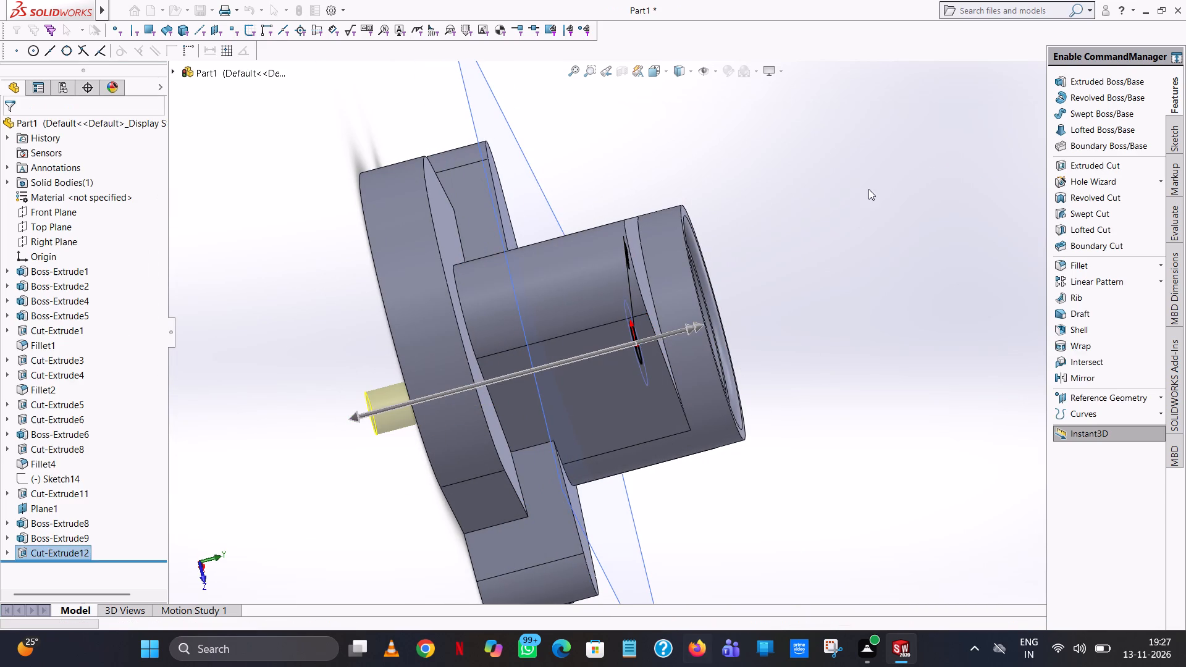
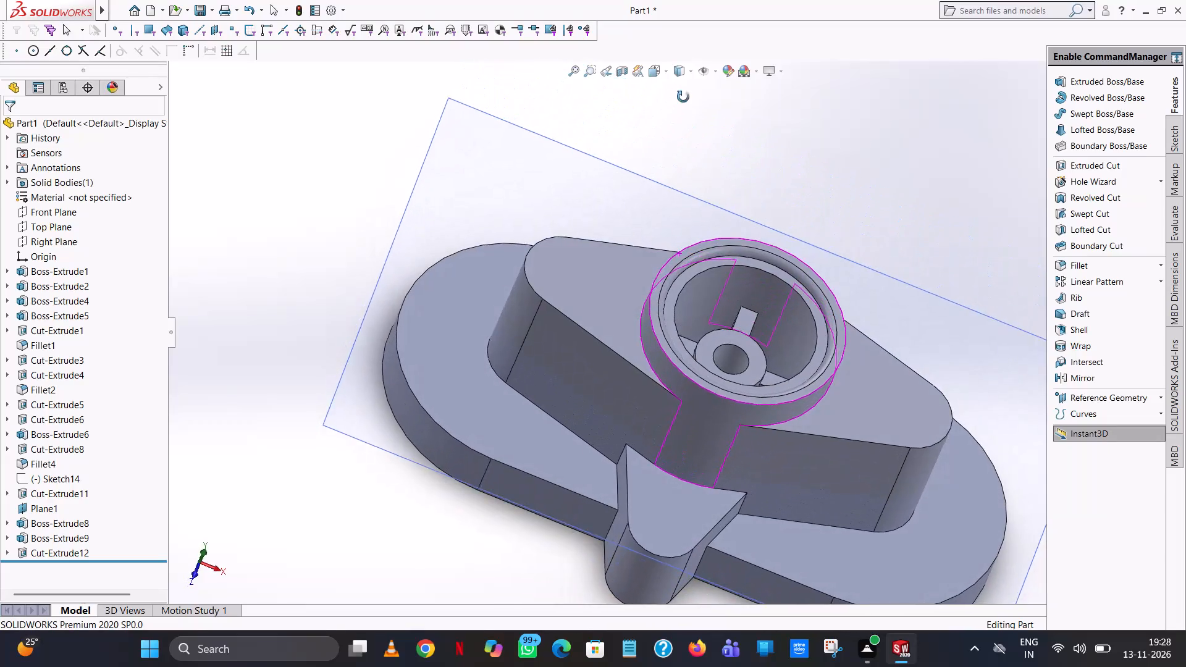
Fillet the outer end edge of one rib inside the round boss with a 2 mm symmetric radius.
{"action": "scroll", "coordinate": [754, 304], "scroll_direction": "down", "scroll_amount": 8}
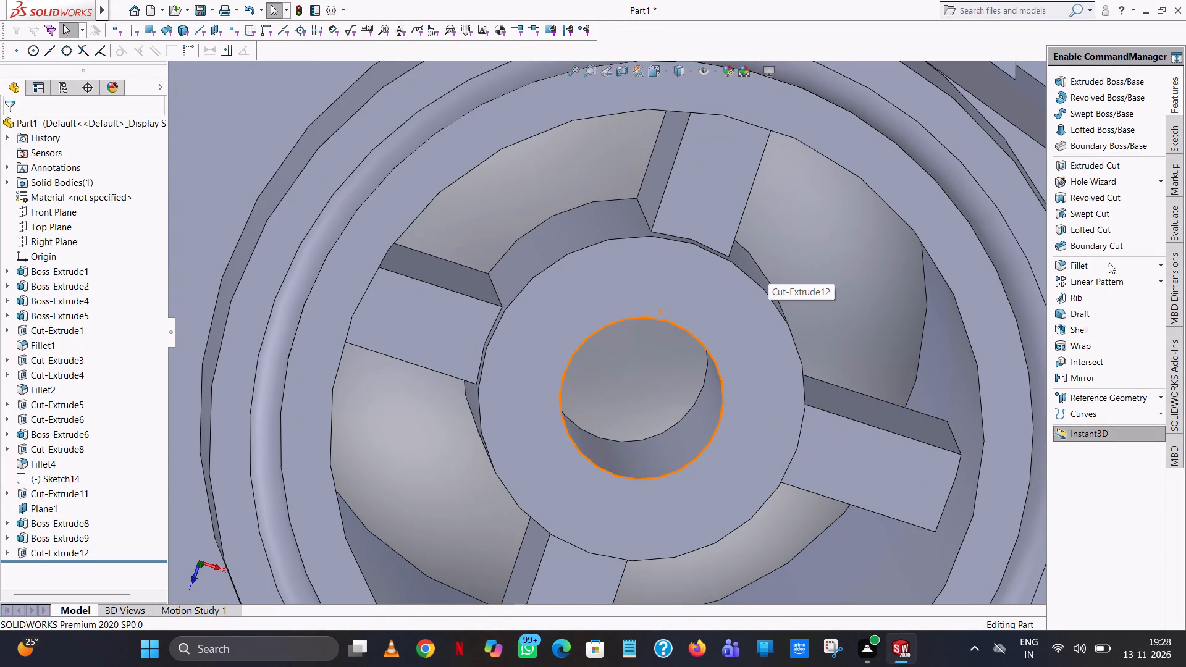
{"action": "left_click", "coordinate": [1104, 265]}
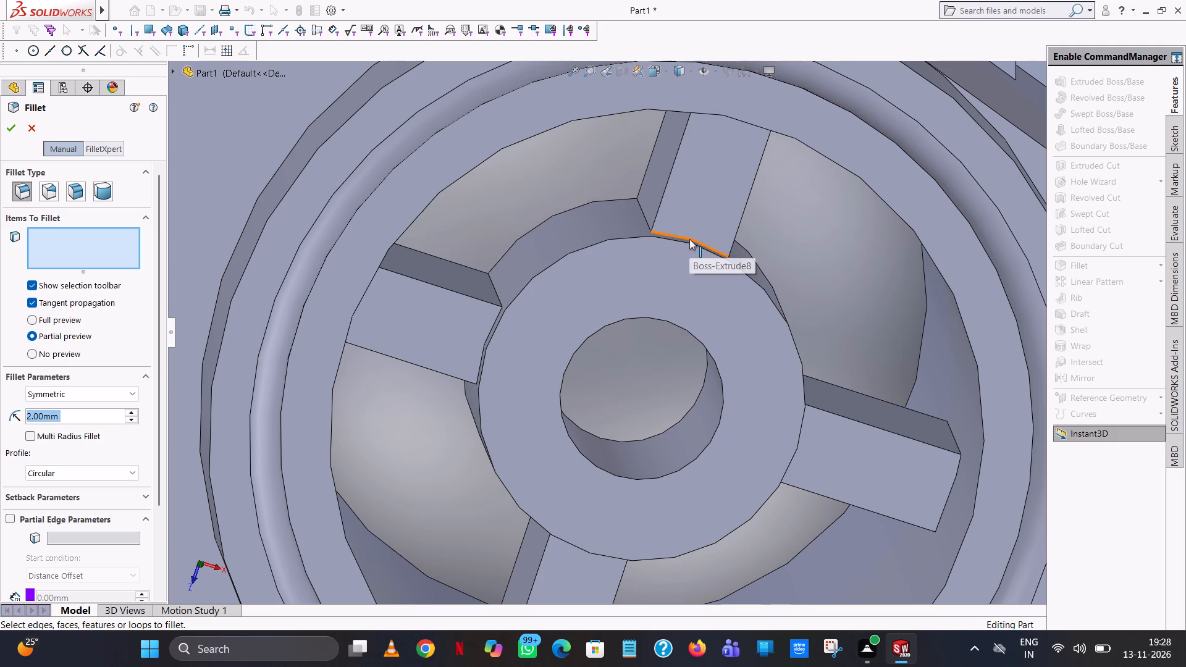
{"action": "middle_click_drag", "start_coordinate": [731, 148], "coordinate": [746, 63]}
{"action": "left_click", "coordinate": [742, 90]}
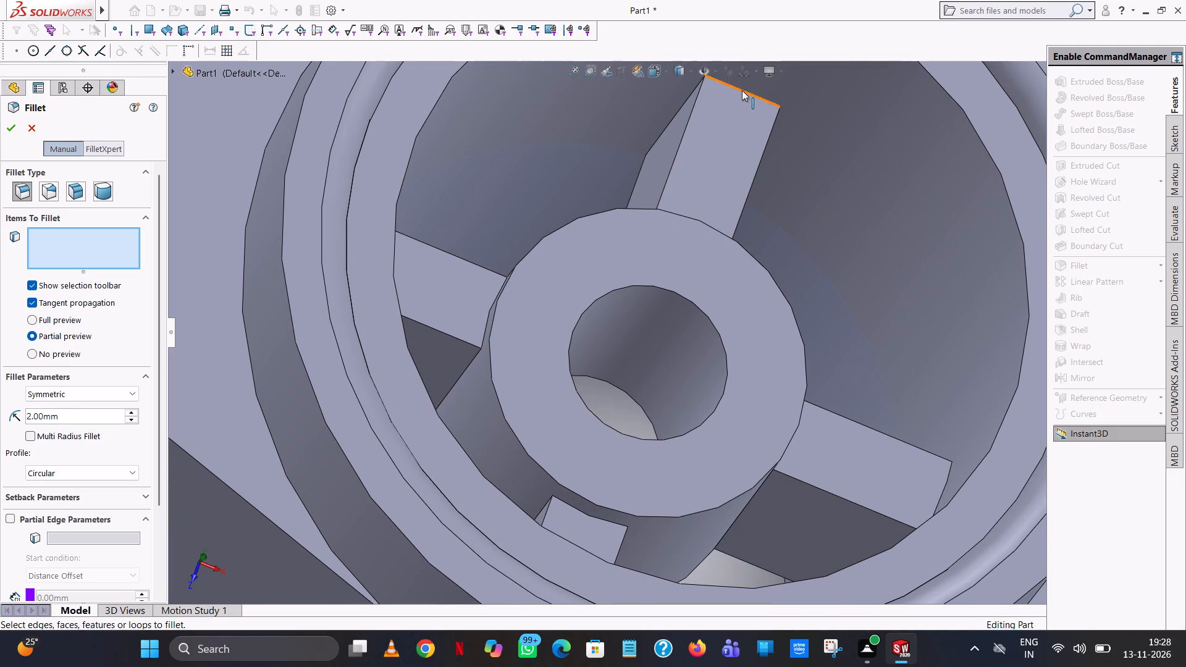
{"action": "left_click", "coordinate": [7, 130]}
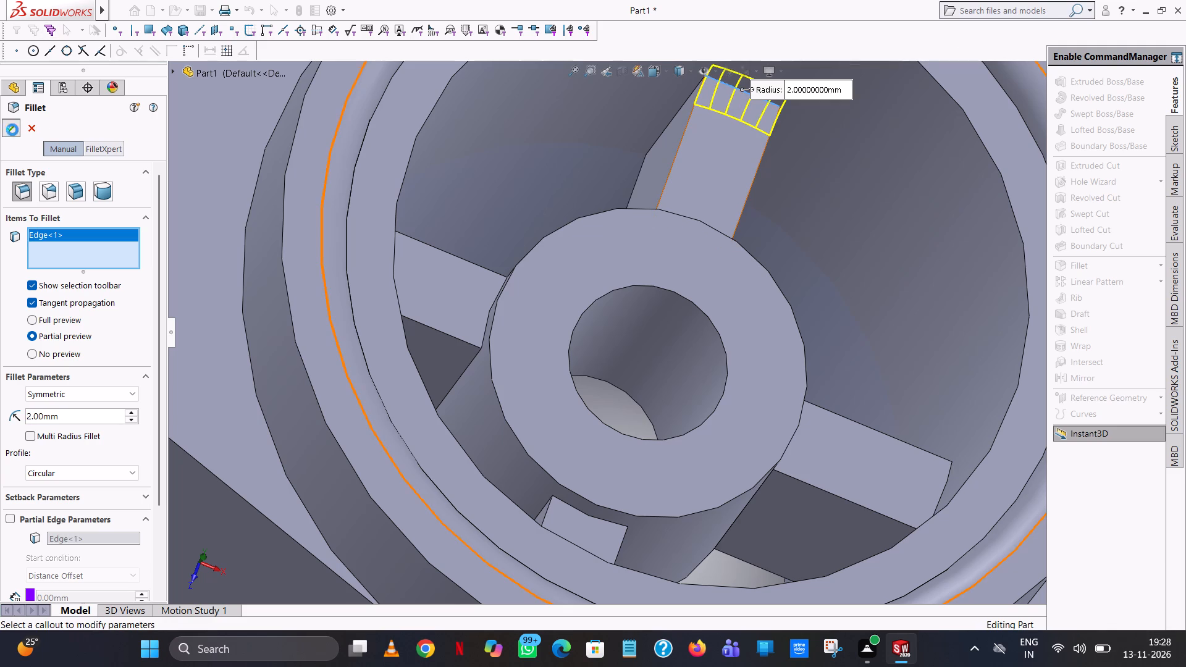
Start another 2 mm fillet with the outer end edge of the adjacent rib inside the round boss.
{"action": "middle_click_drag", "start_coordinate": [739, 224], "coordinate": [694, 403]}
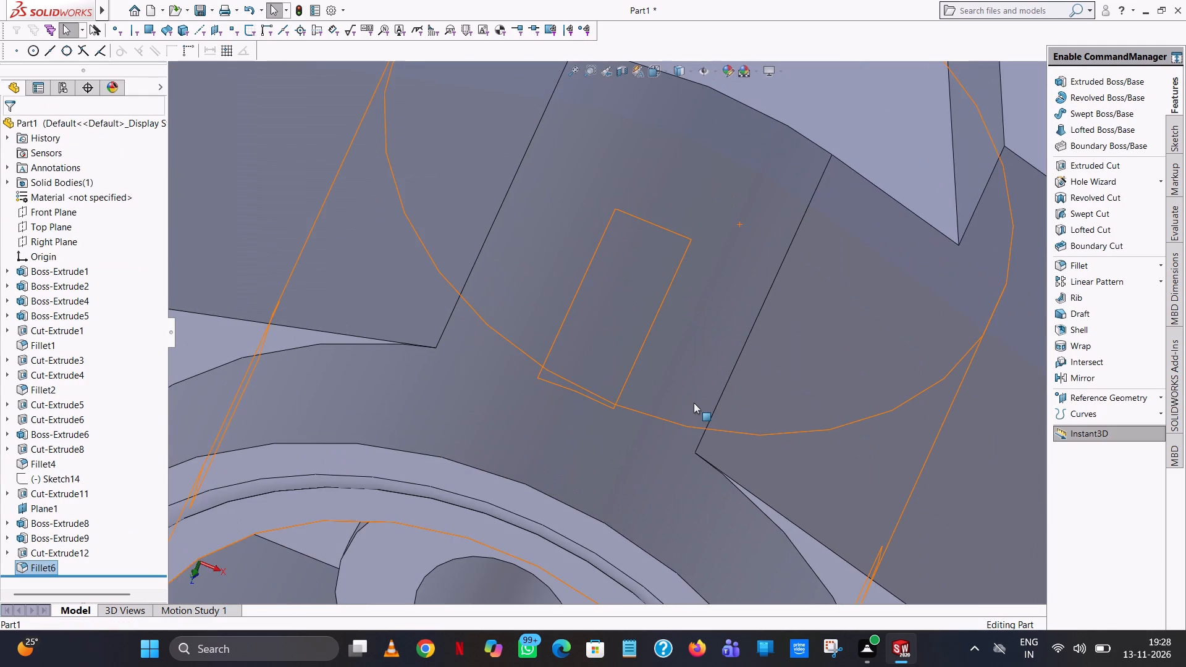
{"action": "scroll", "coordinate": [832, 230], "scroll_direction": "up", "scroll_amount": 7}
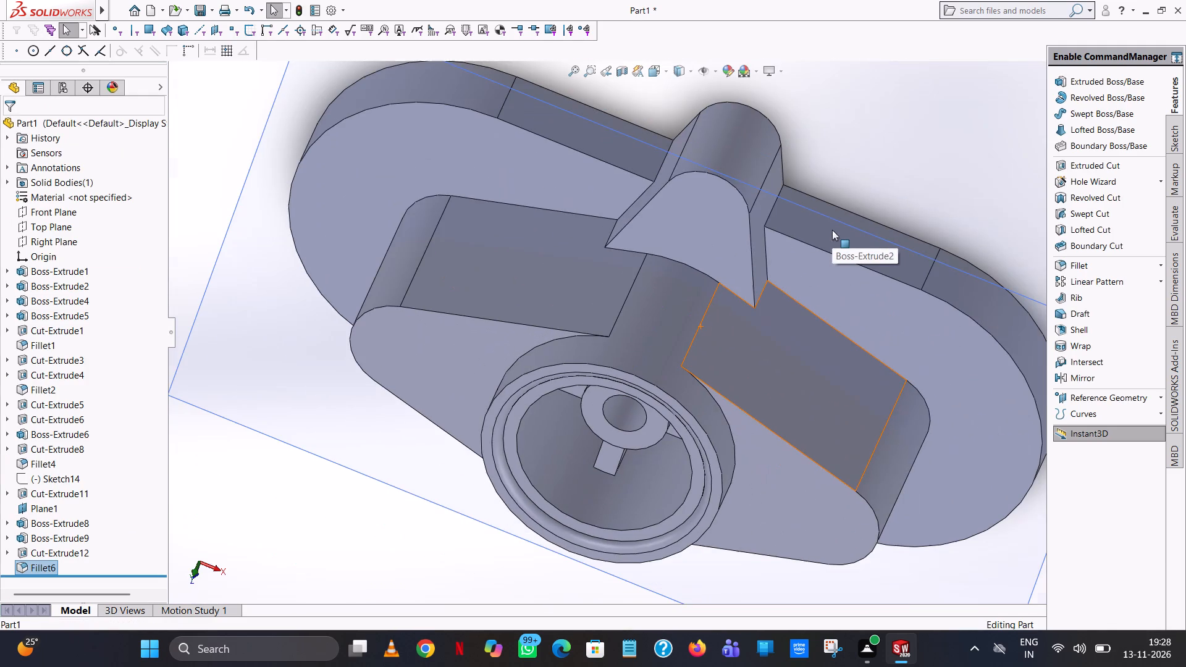
{"action": "left_click", "coordinate": [1096, 263]}
{"action": "middle_click_drag", "start_coordinate": [699, 360], "coordinate": [684, 345]}
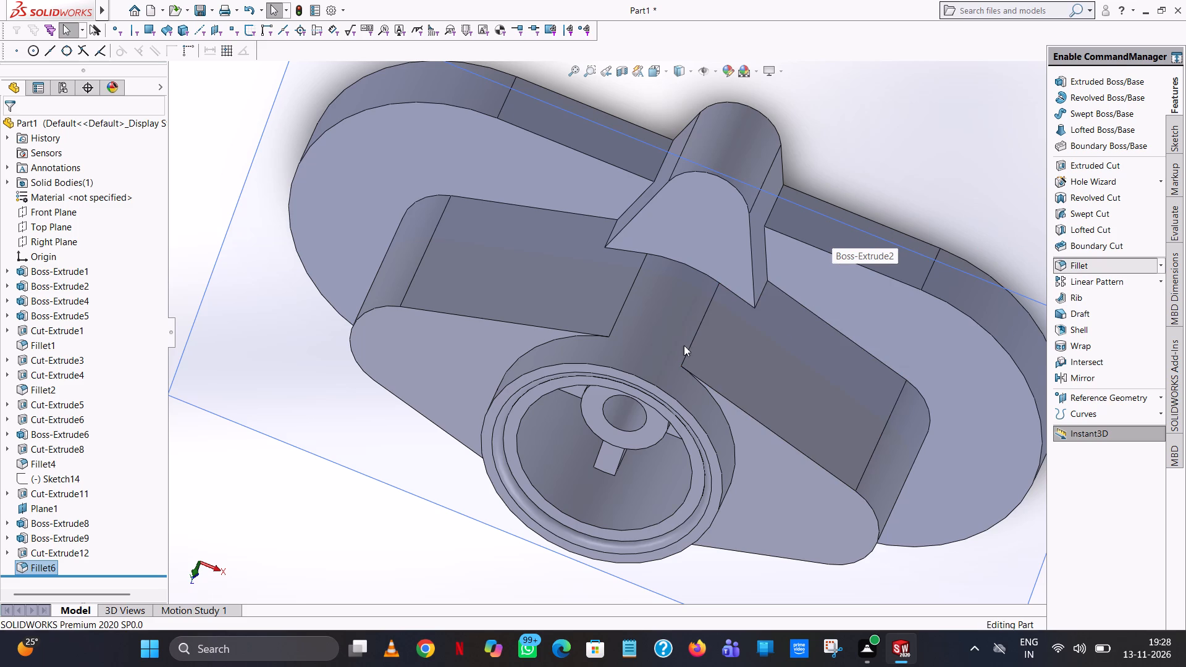
{"action": "middle_click_drag", "start_coordinate": [684, 345], "coordinate": [704, 204]}
{"action": "scroll", "coordinate": [705, 204], "scroll_direction": "up", "scroll_amount": 2}
{"action": "scroll", "coordinate": [665, 217], "scroll_direction": "down", "scroll_amount": 8}
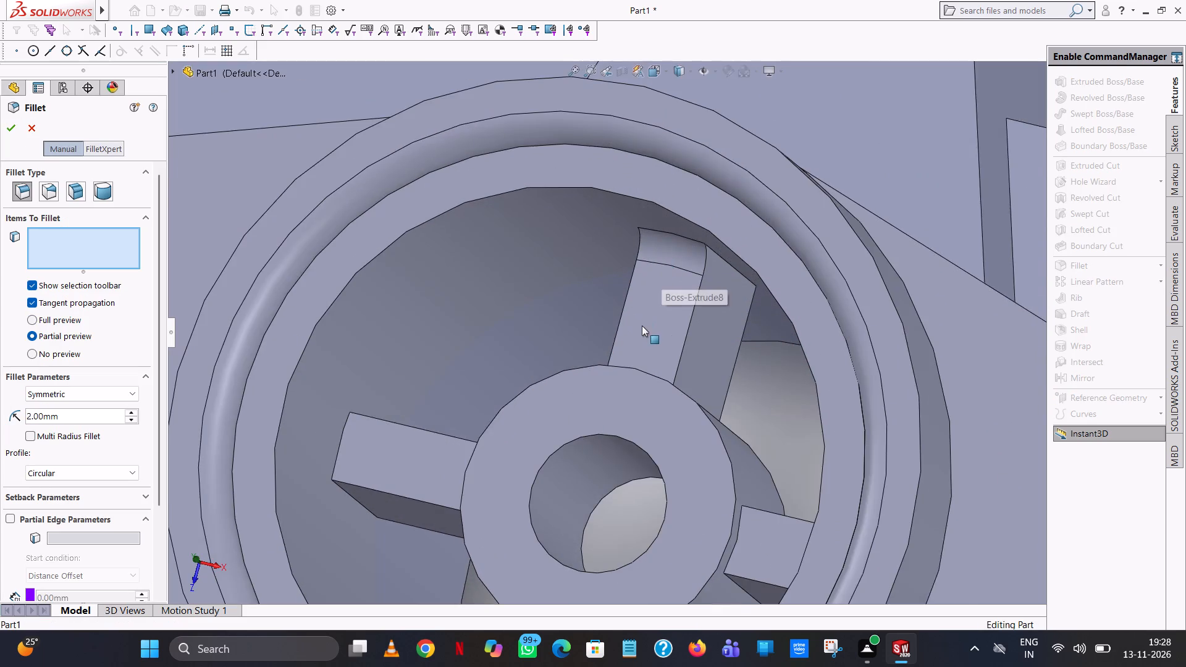
{"action": "scroll", "coordinate": [642, 325], "scroll_direction": "up", "scroll_amount": 5}
{"action": "middle_click_drag", "start_coordinate": [644, 336], "coordinate": [720, 393]}
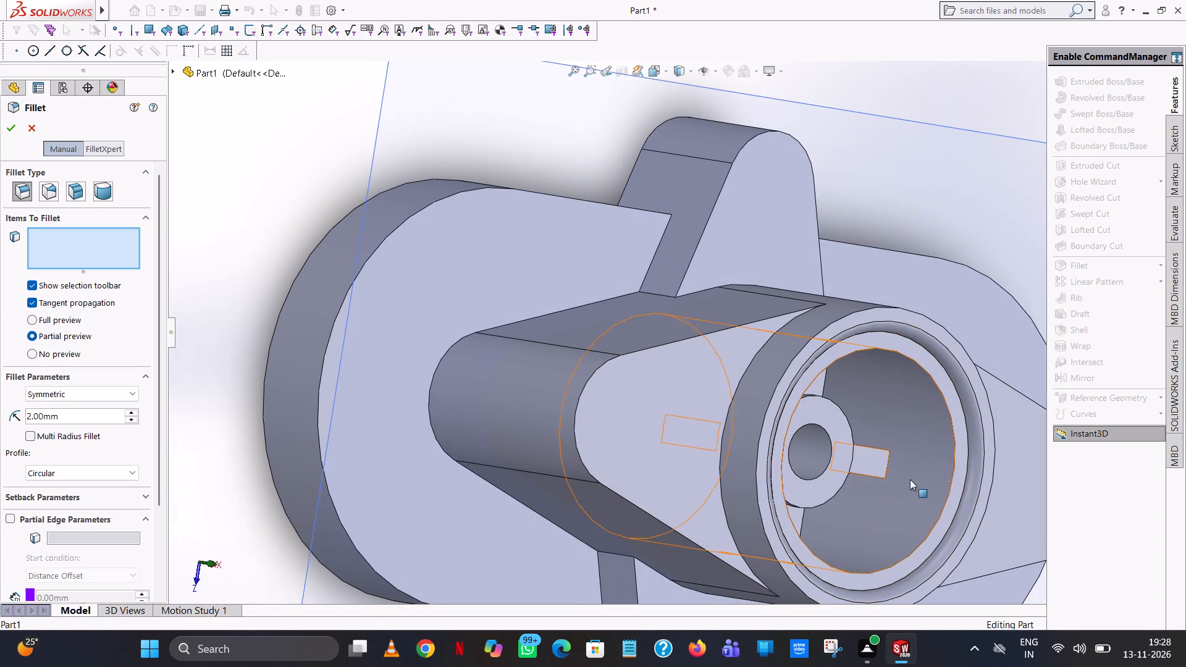
{"action": "scroll", "coordinate": [875, 474], "scroll_direction": "down", "scroll_amount": 10}
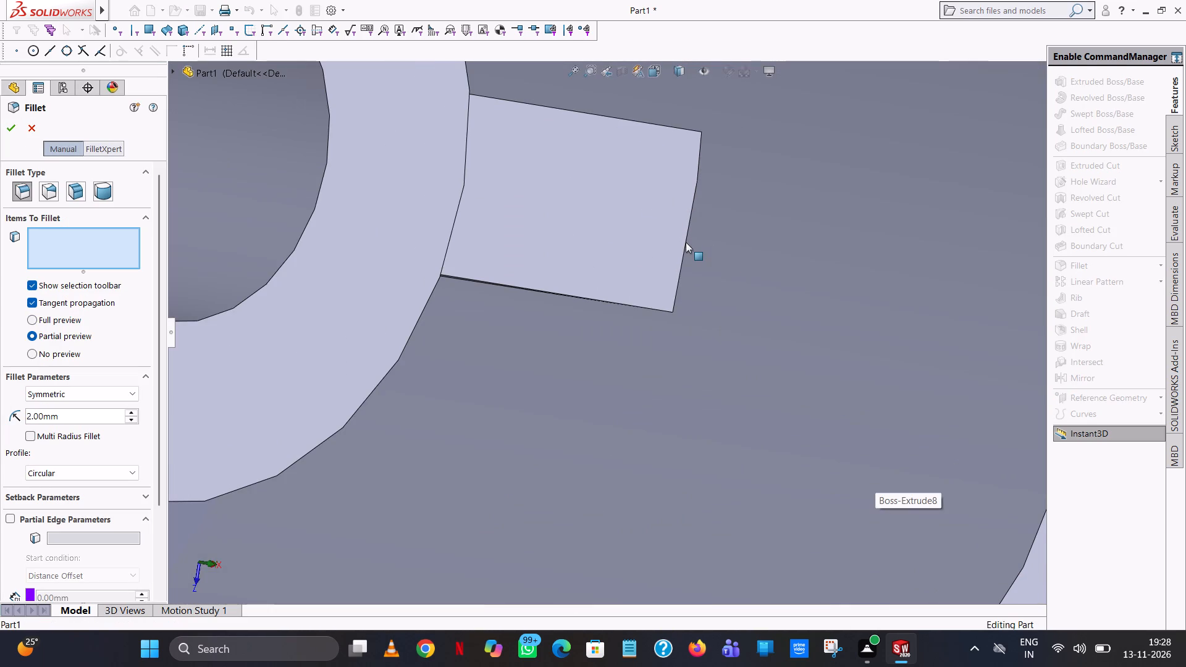
{"action": "left_click", "coordinate": [686, 248]}
Enable Multi Radius Fillet for the current 2 mm rib fillet.
{"action": "scroll", "coordinate": [668, 250], "scroll_direction": "up", "scroll_amount": 3}
{"action": "middle_click_drag", "start_coordinate": [662, 250], "coordinate": [595, 254]}
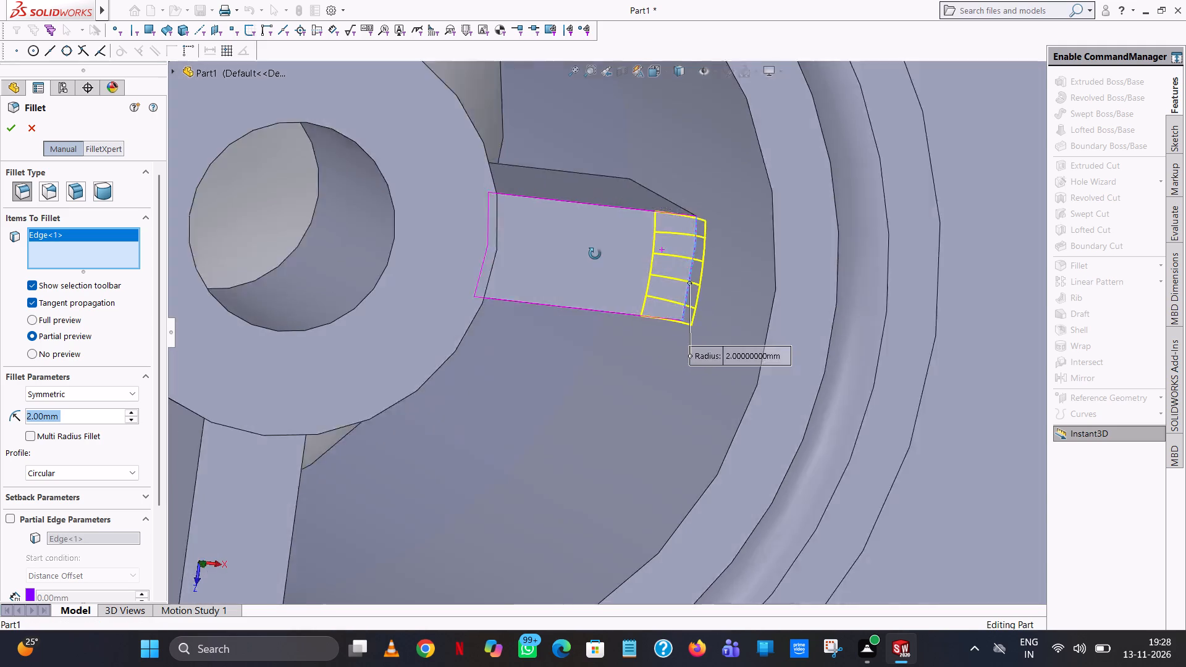
{"action": "middle_click_drag", "start_coordinate": [595, 254], "coordinate": [586, 261]}
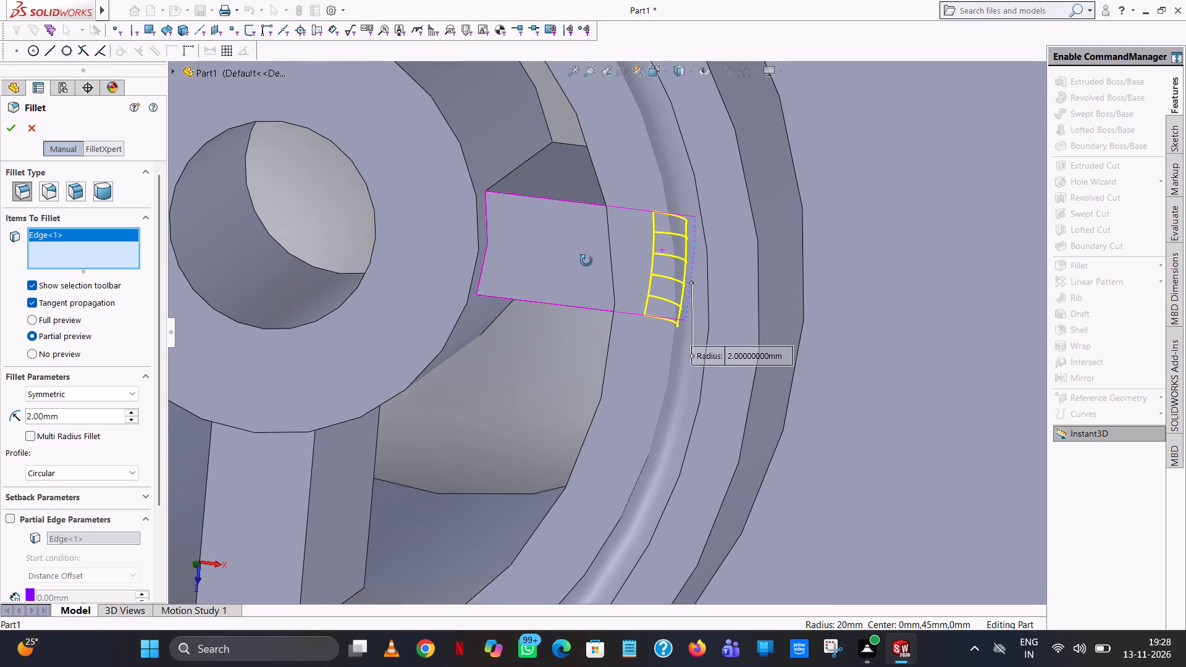
{"action": "middle_click_drag", "start_coordinate": [586, 261], "coordinate": [589, 264]}
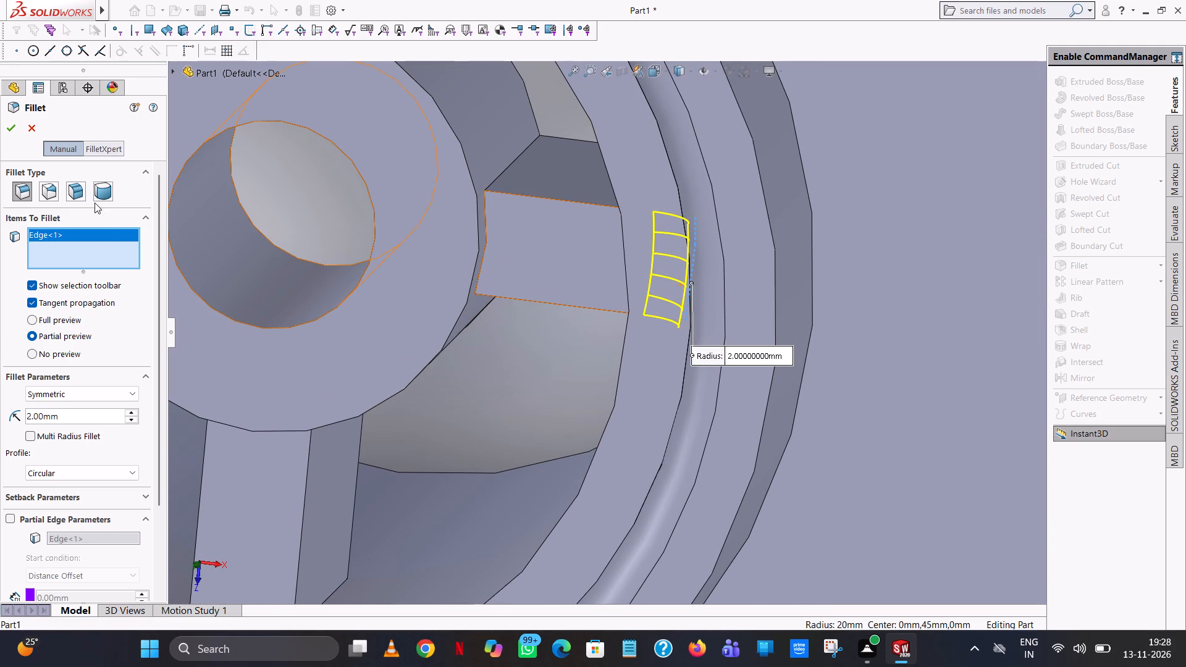
{"action": "left_click_drag", "start_coordinate": [158, 330], "coordinate": [158, 376]}
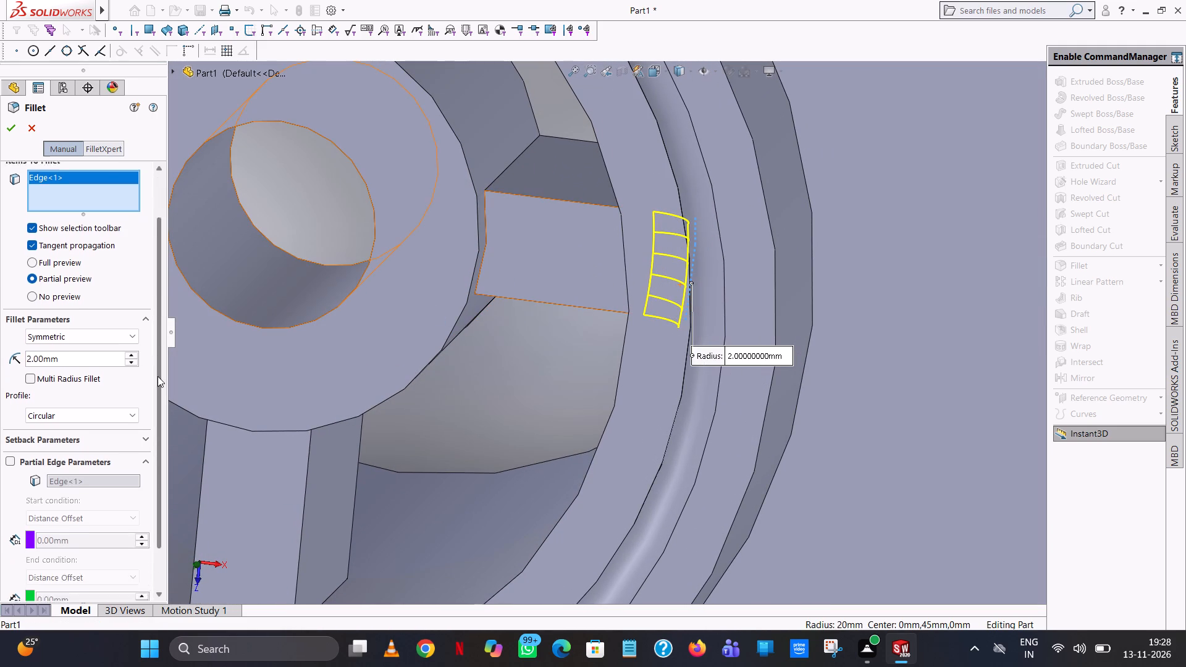
{"action": "left_click_drag", "start_coordinate": [158, 376], "coordinate": [156, 426]}
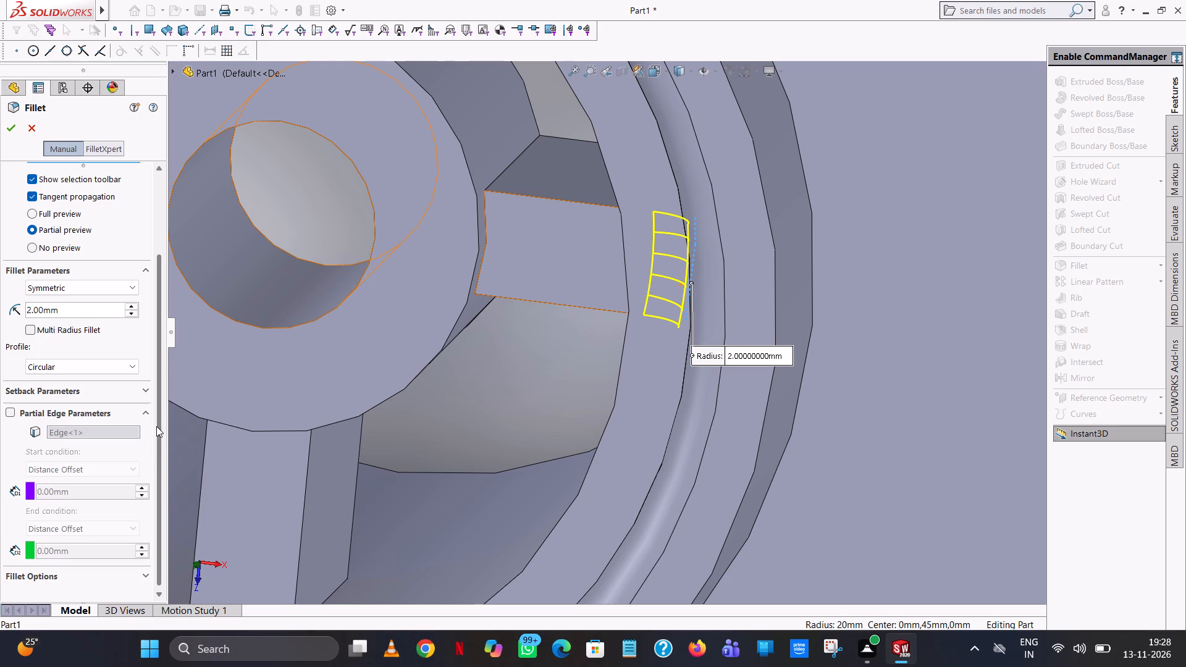
{"action": "left_click_drag", "start_coordinate": [156, 426], "coordinate": [158, 417]}
{"action": "left_click", "coordinate": [27, 326]}
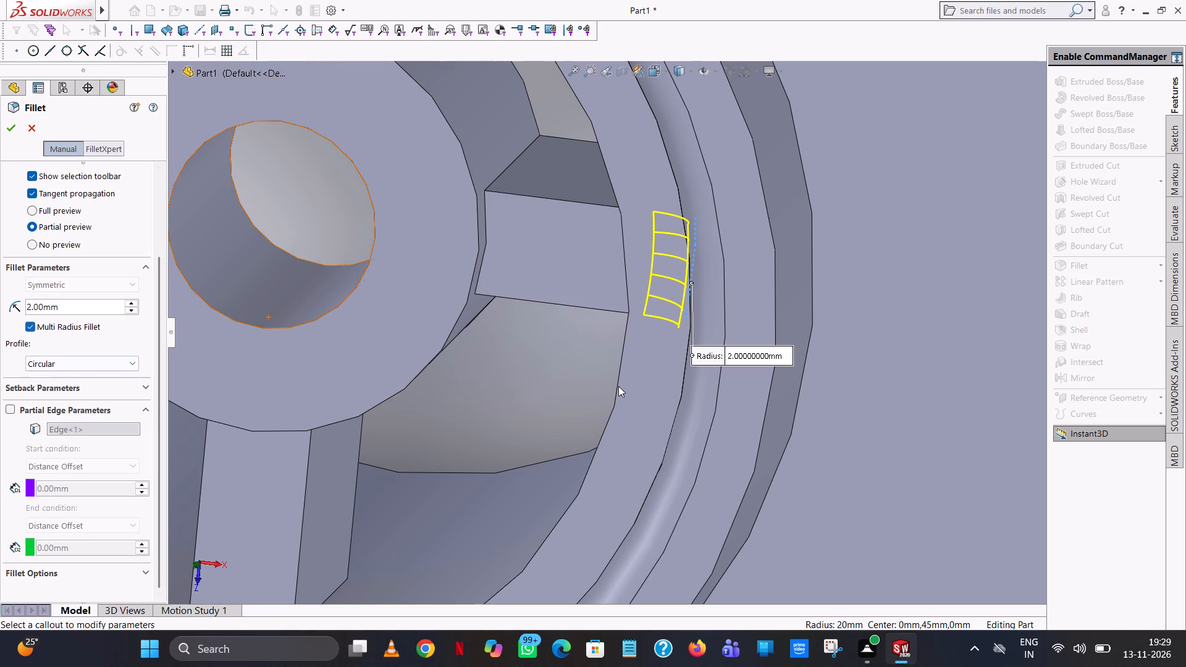
Add the inner end edges of all four ribs, where they meet the central hub, to the 2 mm fillet.
{"action": "left_click", "coordinate": [486, 237]}
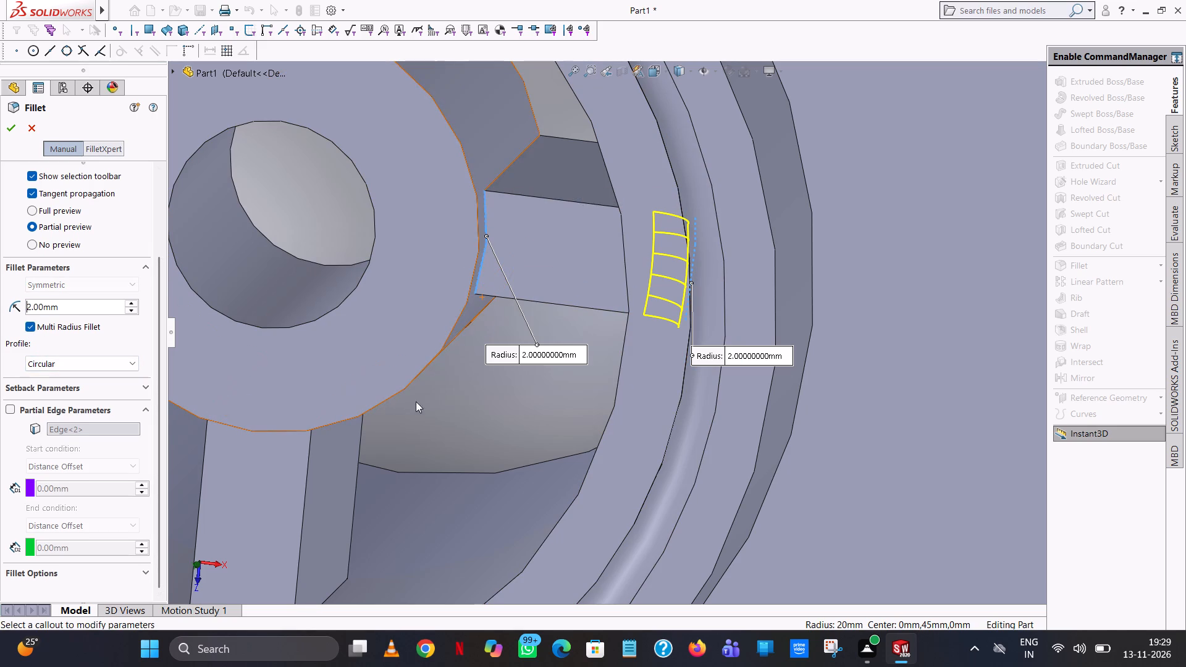
{"action": "scroll", "coordinate": [458, 422], "scroll_direction": "up", "scroll_amount": 4}
{"action": "middle_click_drag", "start_coordinate": [458, 422], "coordinate": [481, 346]}
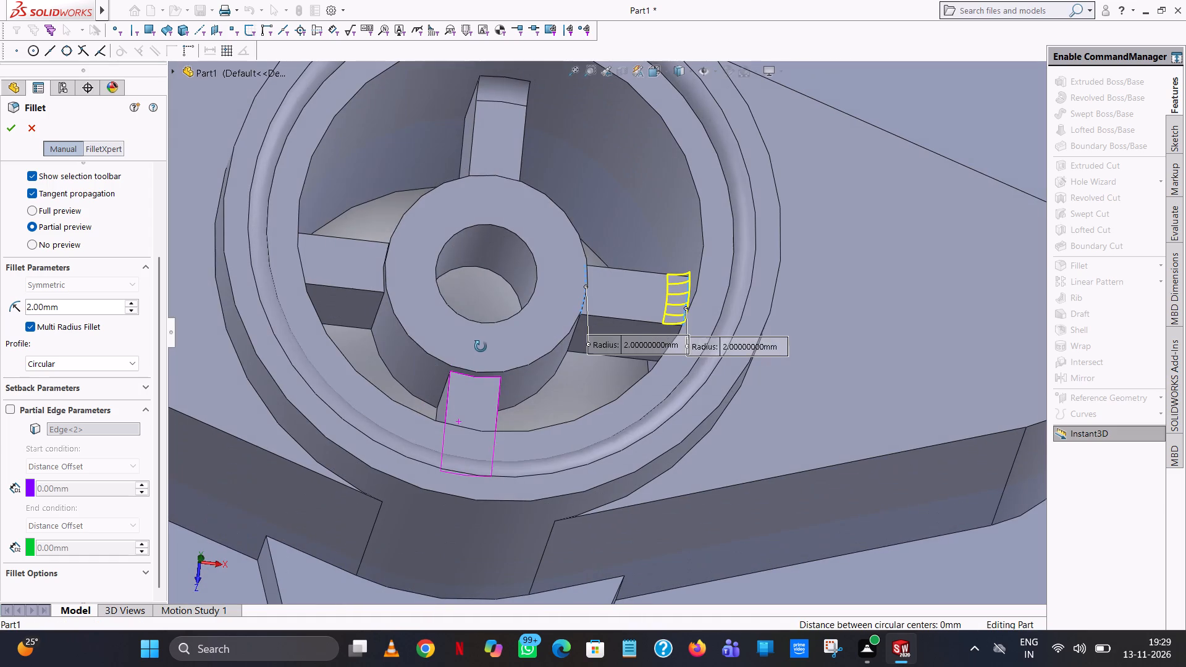
{"action": "middle_click_drag", "start_coordinate": [481, 346], "coordinate": [480, 346]}
{"action": "left_click", "coordinate": [476, 377]}
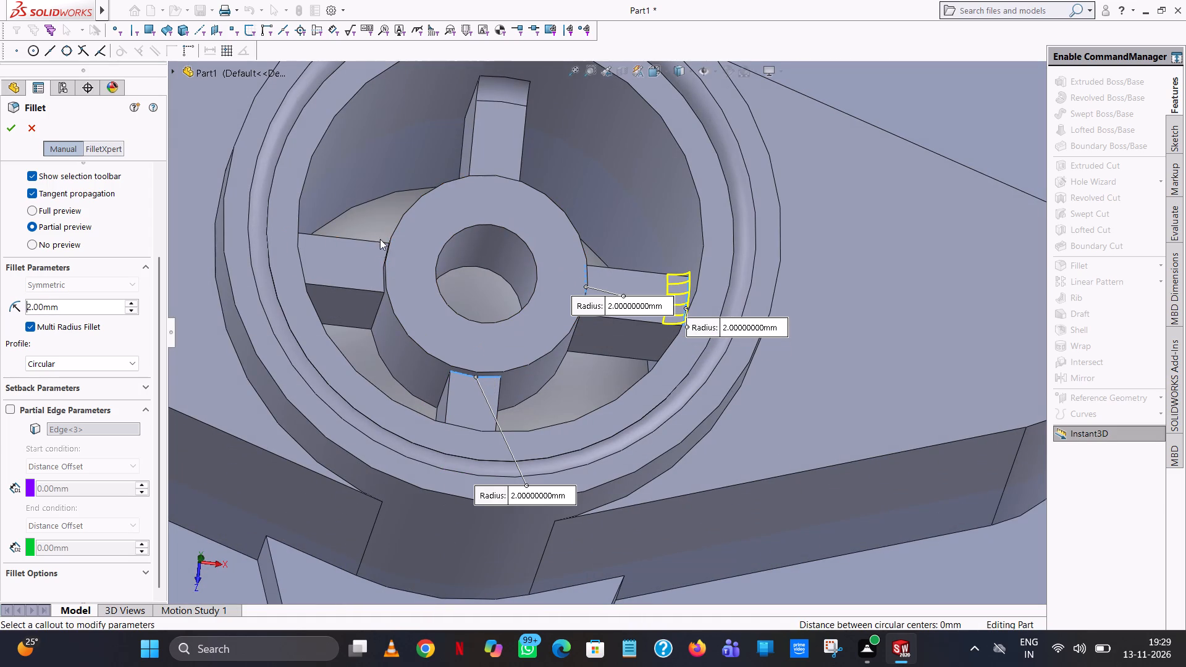
{"action": "scroll", "coordinate": [380, 266], "scroll_direction": "down", "scroll_amount": 1}
{"action": "middle_click_drag", "start_coordinate": [382, 269], "coordinate": [408, 311]}
{"action": "left_click", "coordinate": [398, 257]}
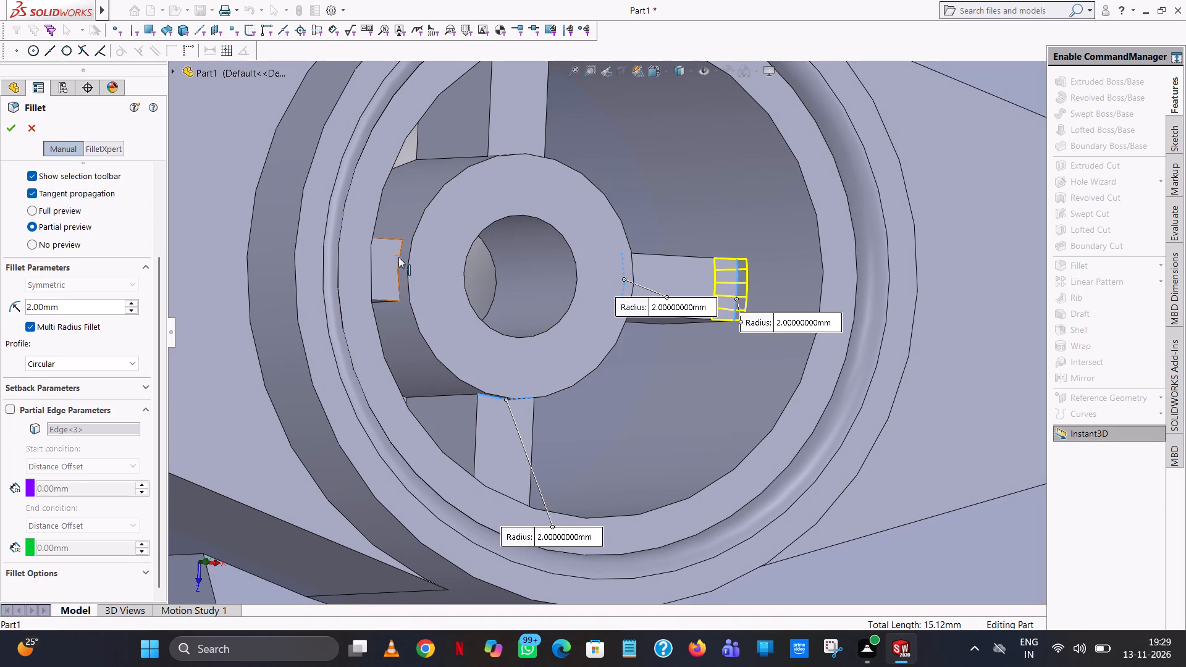
{"action": "middle_click_drag", "start_coordinate": [552, 135], "coordinate": [553, 223]}
{"action": "middle_click_drag", "start_coordinate": [545, 306], "coordinate": [518, 262]}
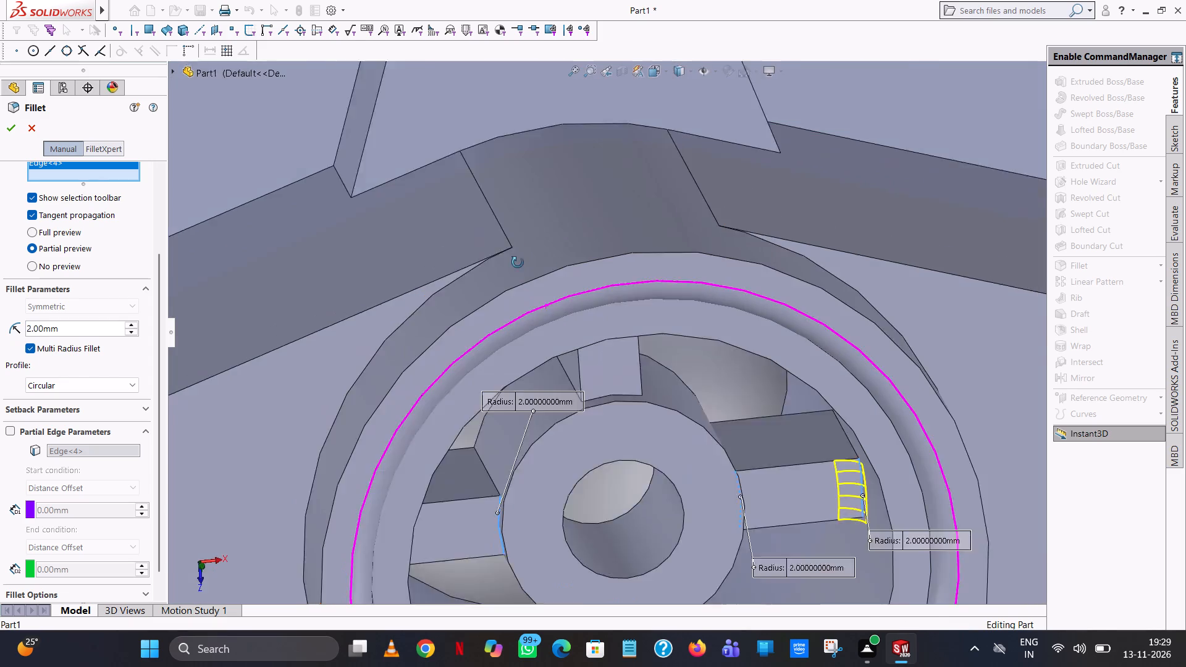
{"action": "middle_click_drag", "start_coordinate": [518, 262], "coordinate": [513, 243]}
{"action": "scroll", "coordinate": [518, 250], "scroll_direction": "up", "scroll_amount": 1}
{"action": "scroll", "coordinate": [661, 425], "scroll_direction": "down", "scroll_amount": 7}
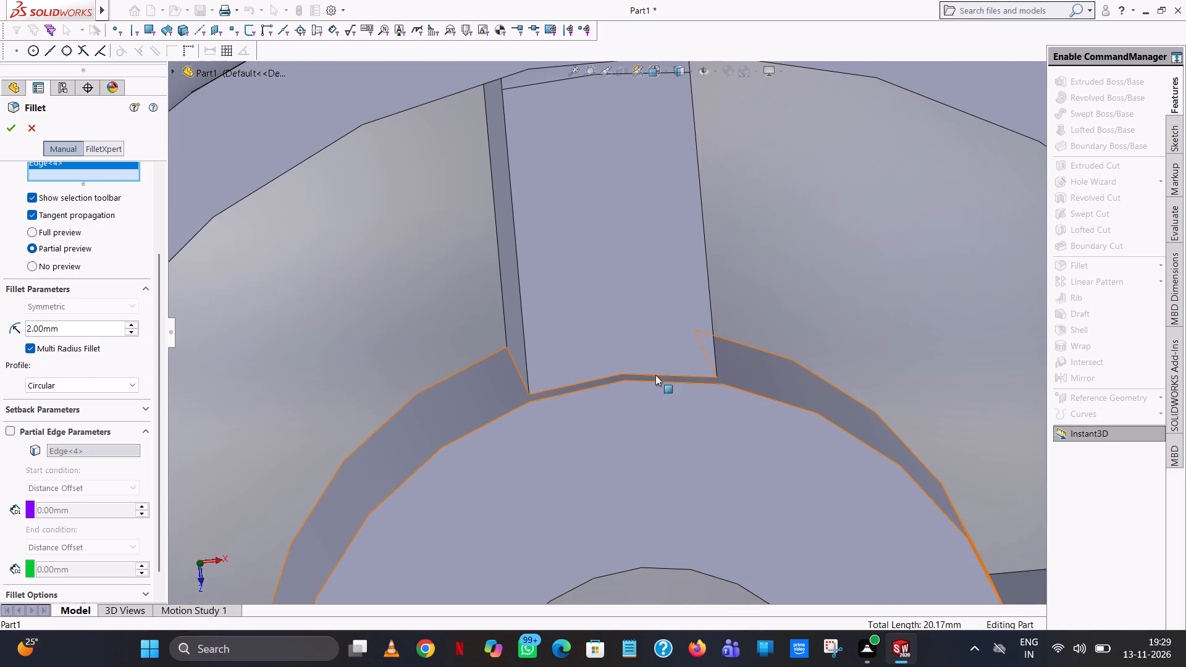
{"action": "left_click", "coordinate": [655, 374]}
Add the outer end edges of the two remaining ribs at 2 mm and apply the multi-radius fillet.
{"action": "scroll", "coordinate": [652, 370], "scroll_direction": "up", "scroll_amount": 2}
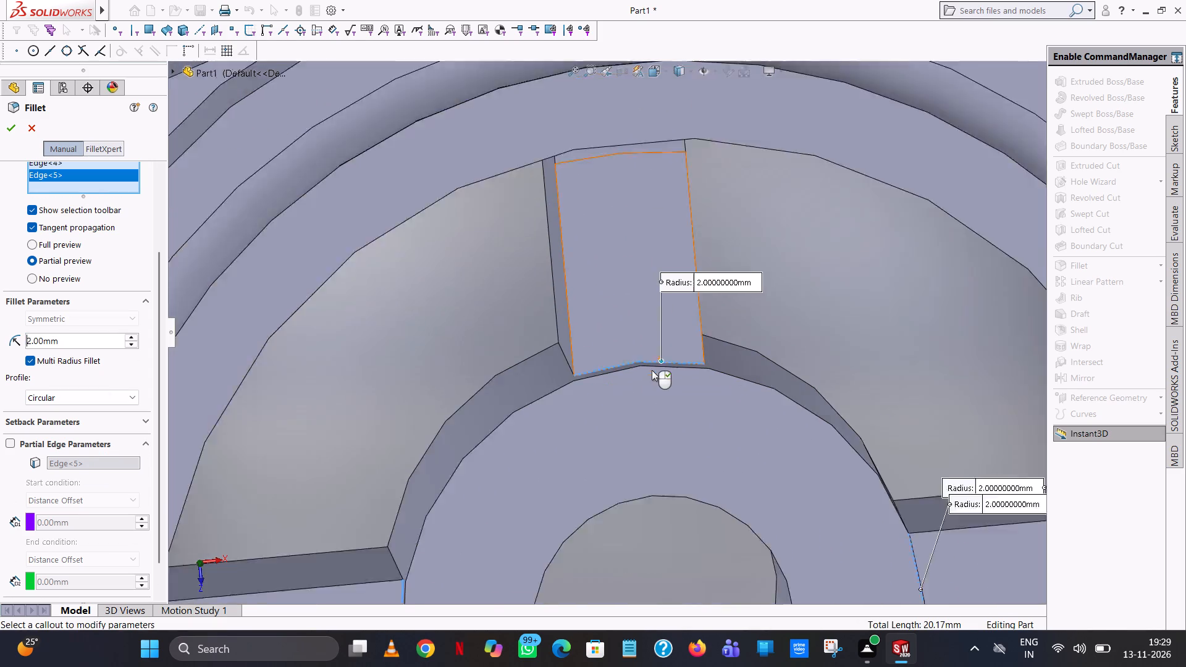
{"action": "scroll", "coordinate": [652, 370], "scroll_direction": "up", "scroll_amount": 2}
{"action": "middle_click_drag", "start_coordinate": [649, 366], "coordinate": [646, 262]}
{"action": "scroll", "coordinate": [610, 284], "scroll_direction": "up", "scroll_amount": 1}
{"action": "middle_click_drag", "start_coordinate": [610, 284], "coordinate": [620, 377]}
{"action": "scroll", "coordinate": [668, 431], "scroll_direction": "up", "scroll_amount": 6}
{"action": "middle_click_drag", "start_coordinate": [647, 417], "coordinate": [640, 414]}
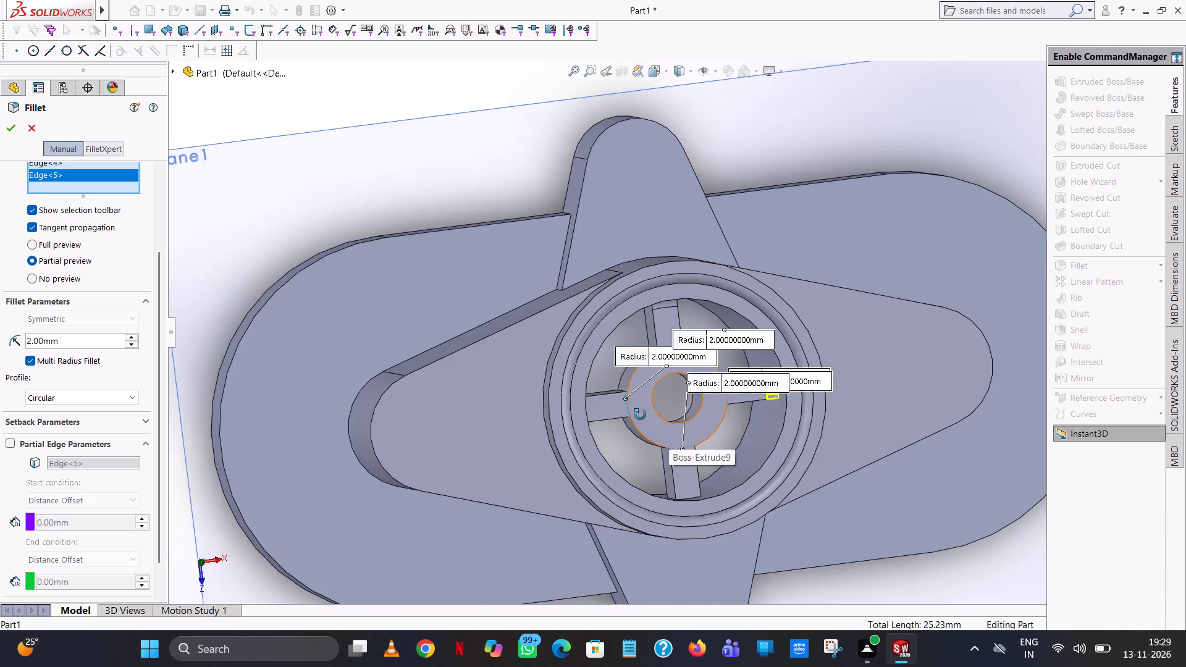
{"action": "middle_click_drag", "start_coordinate": [640, 414], "coordinate": [610, 397]}
{"action": "scroll", "coordinate": [592, 408], "scroll_direction": "down", "scroll_amount": 7}
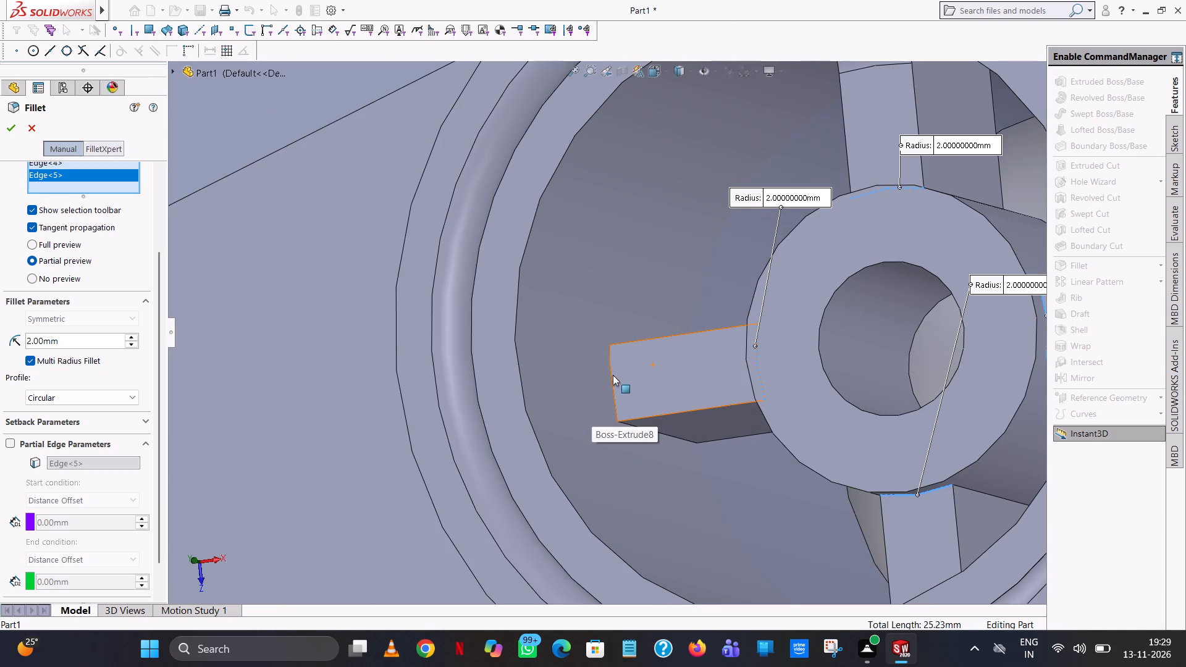
{"action": "left_click", "coordinate": [612, 375]}
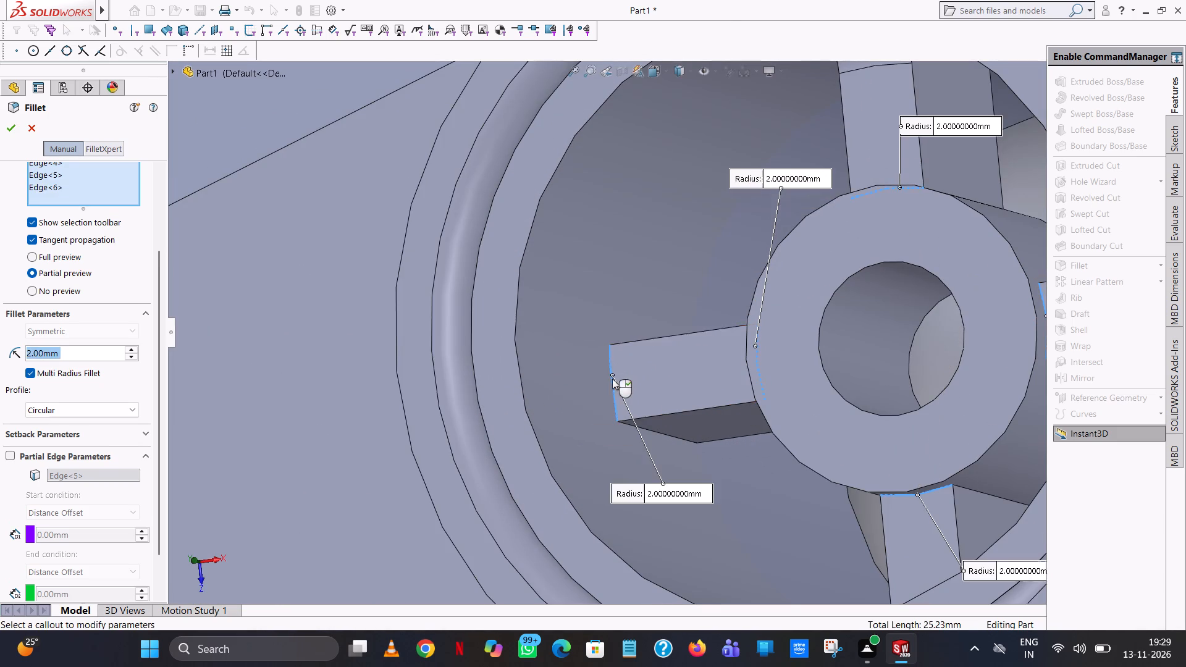
{"action": "scroll", "coordinate": [744, 429], "scroll_direction": "up", "scroll_amount": 10}
{"action": "middle_click_drag", "start_coordinate": [741, 398], "coordinate": [757, 464]}
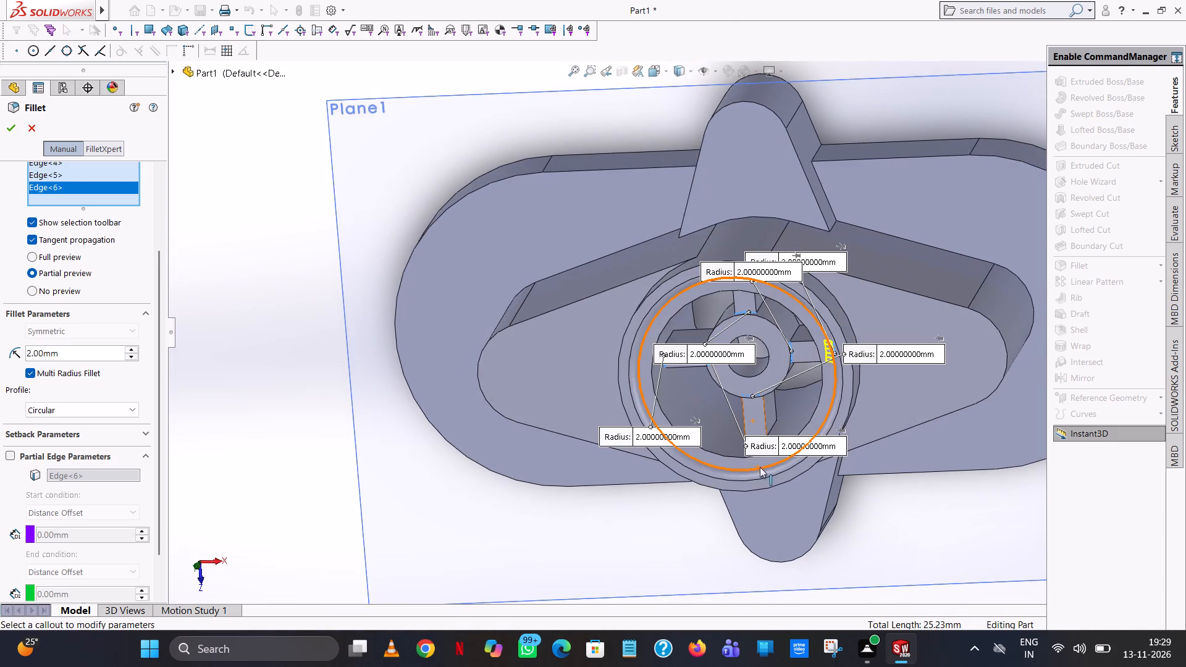
{"action": "scroll", "coordinate": [760, 443], "scroll_direction": "down", "scroll_amount": 10}
{"action": "left_click", "coordinate": [679, 298]}
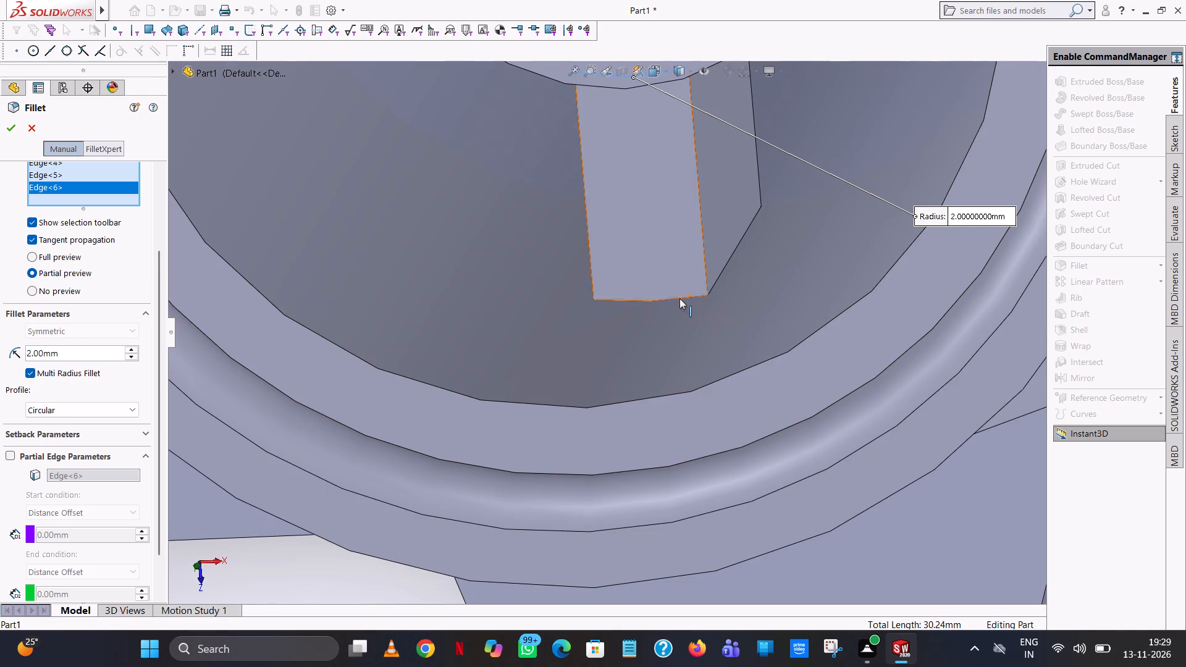
{"action": "left_click", "coordinate": [11, 126]}
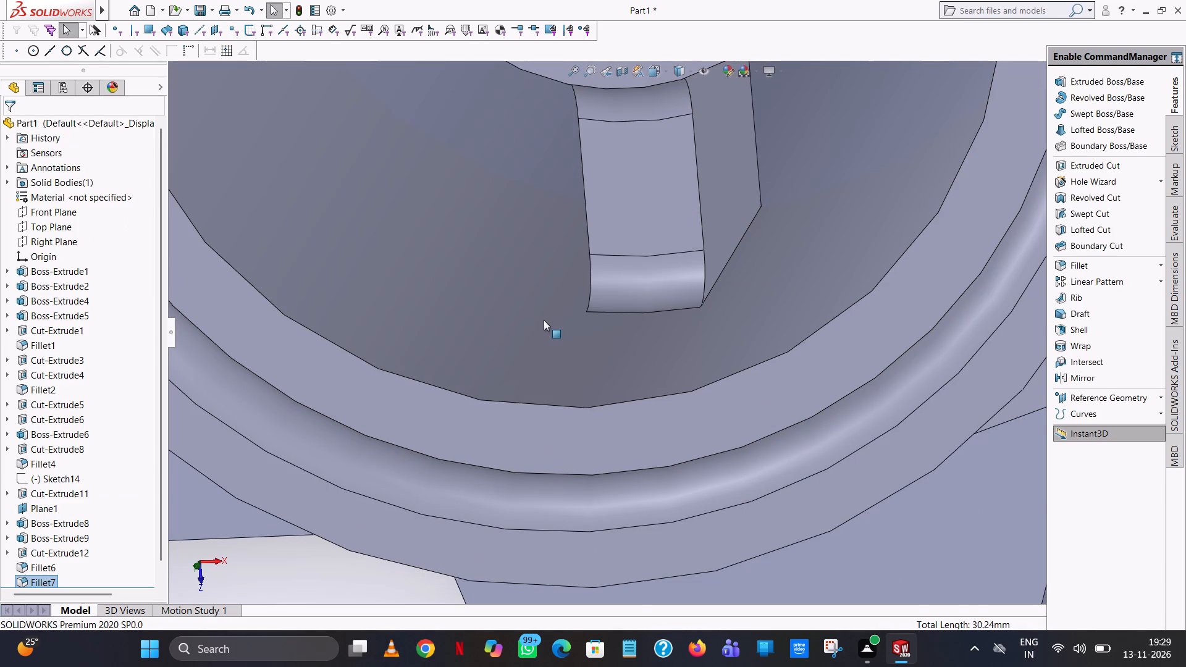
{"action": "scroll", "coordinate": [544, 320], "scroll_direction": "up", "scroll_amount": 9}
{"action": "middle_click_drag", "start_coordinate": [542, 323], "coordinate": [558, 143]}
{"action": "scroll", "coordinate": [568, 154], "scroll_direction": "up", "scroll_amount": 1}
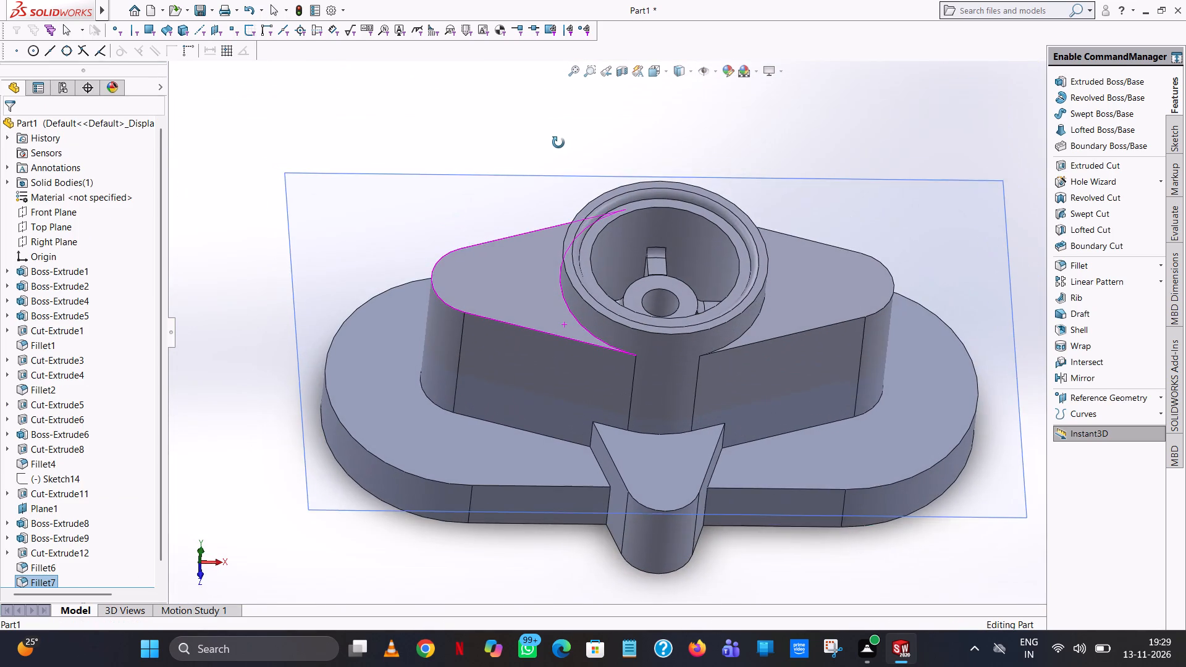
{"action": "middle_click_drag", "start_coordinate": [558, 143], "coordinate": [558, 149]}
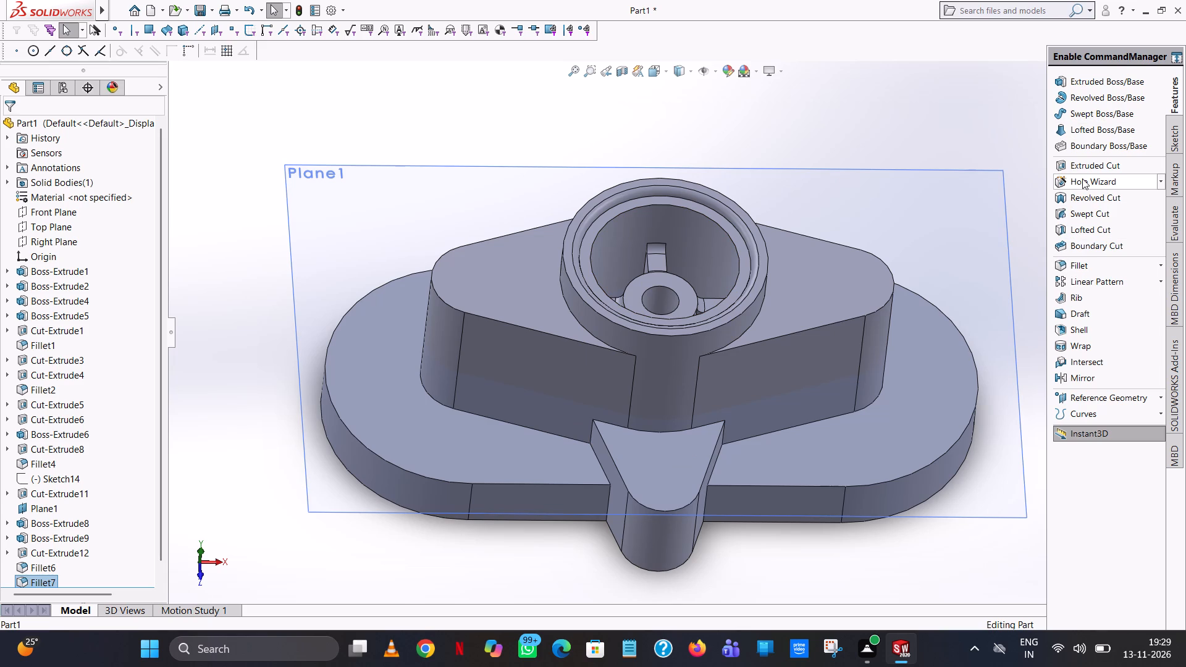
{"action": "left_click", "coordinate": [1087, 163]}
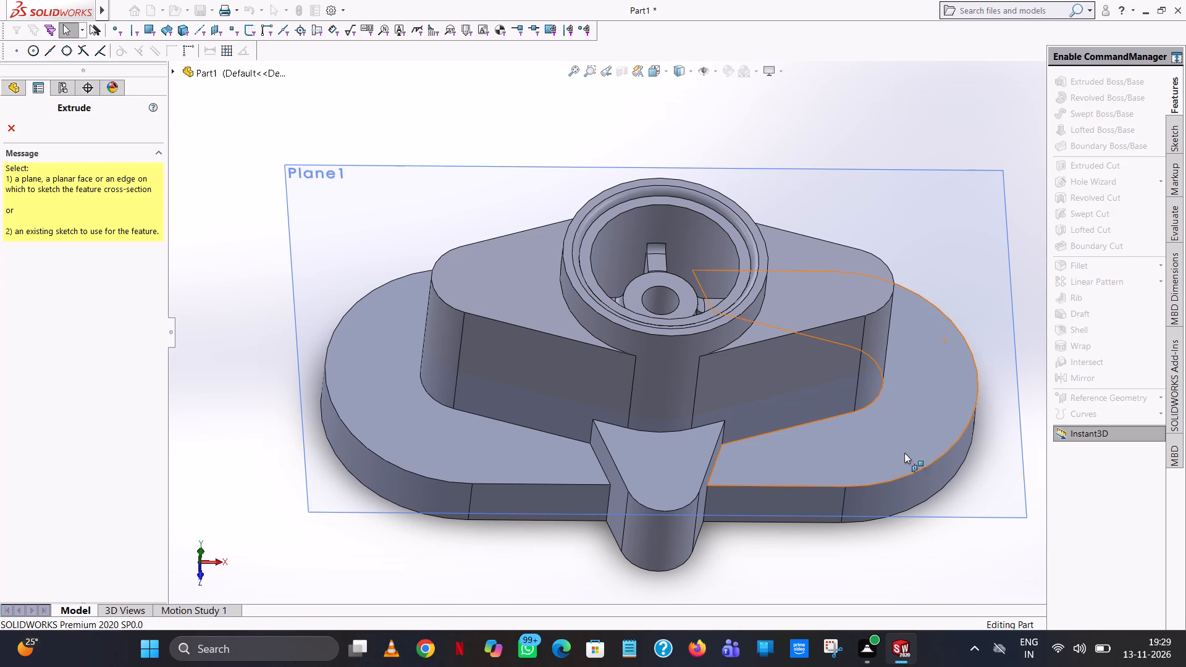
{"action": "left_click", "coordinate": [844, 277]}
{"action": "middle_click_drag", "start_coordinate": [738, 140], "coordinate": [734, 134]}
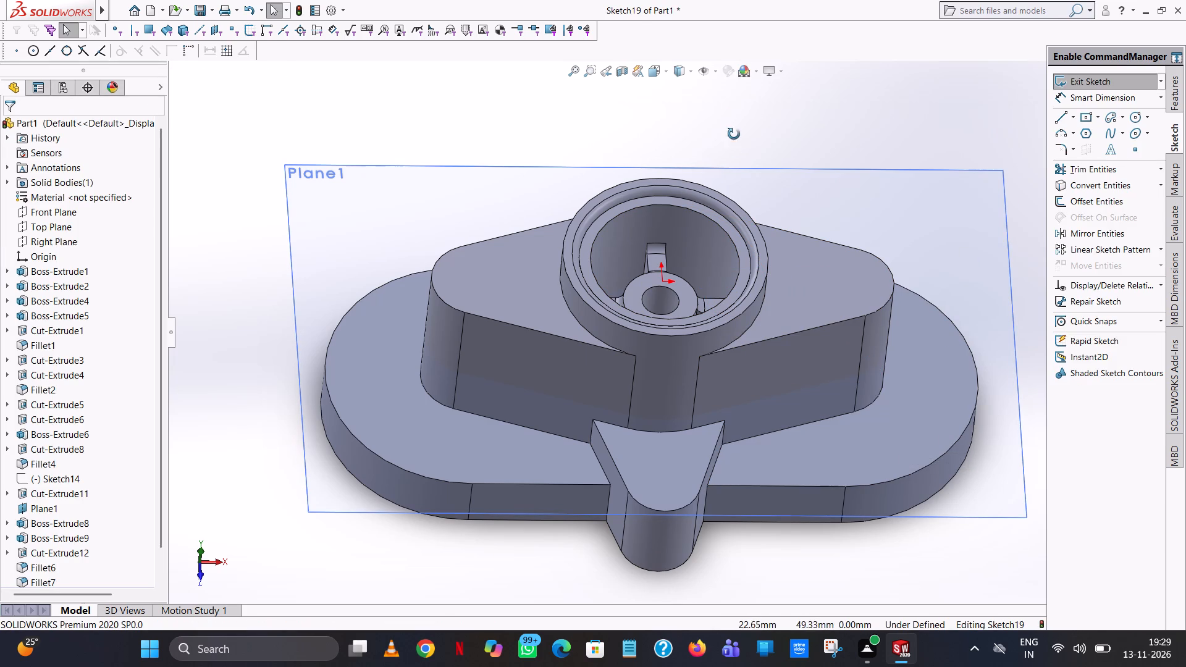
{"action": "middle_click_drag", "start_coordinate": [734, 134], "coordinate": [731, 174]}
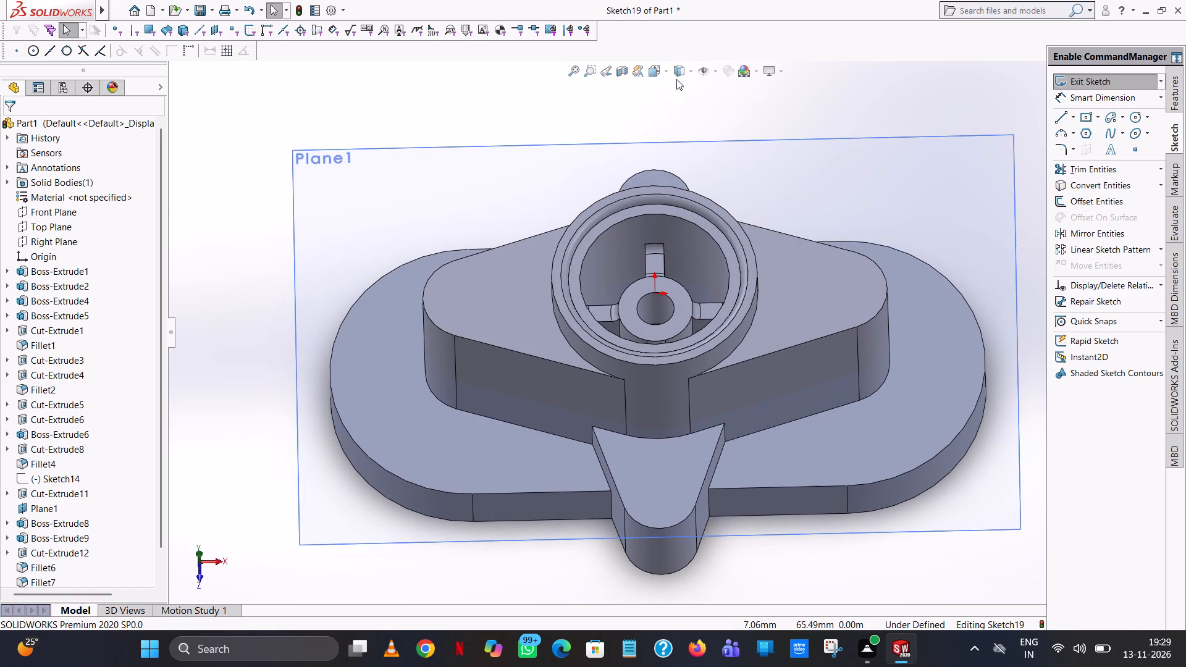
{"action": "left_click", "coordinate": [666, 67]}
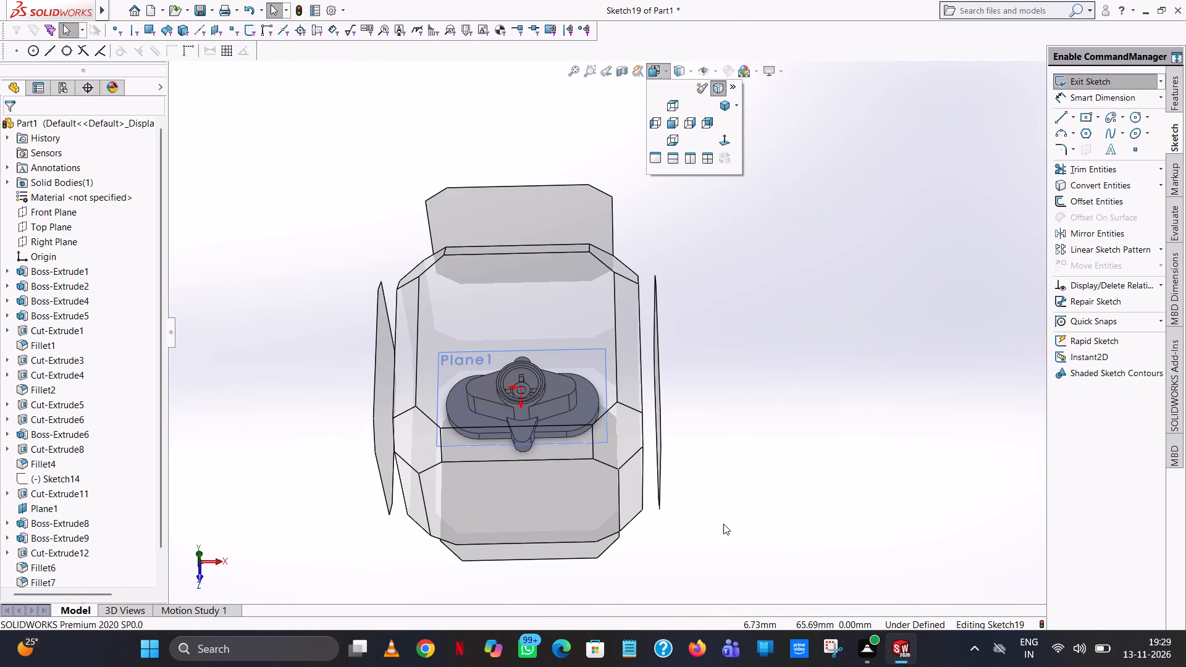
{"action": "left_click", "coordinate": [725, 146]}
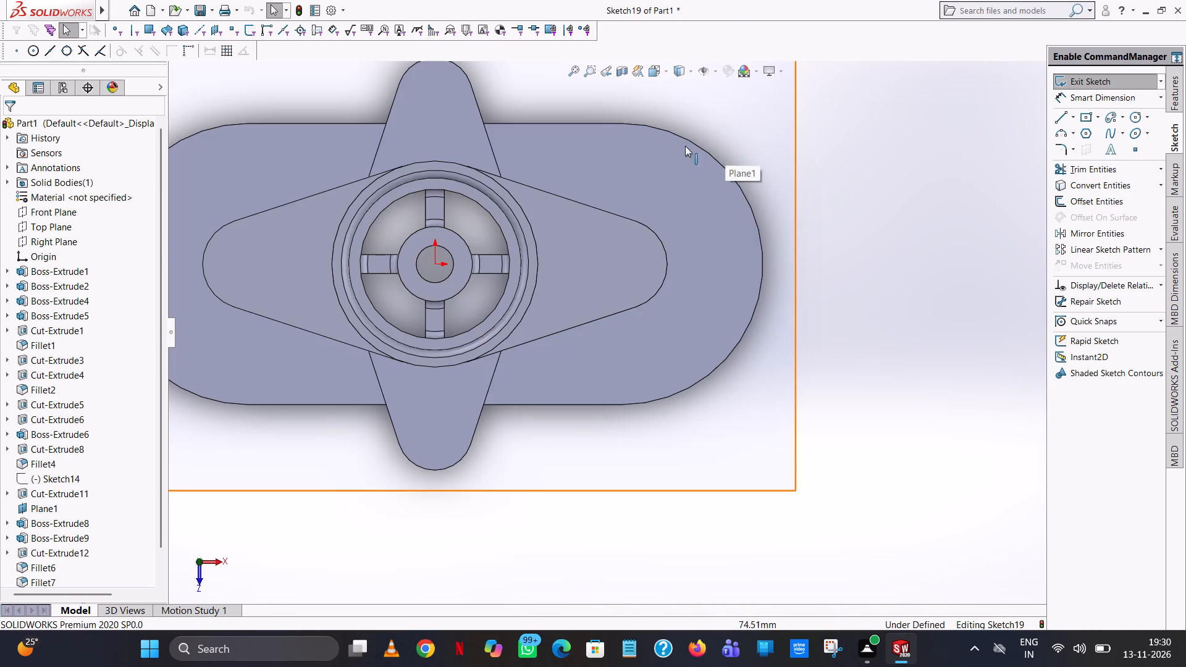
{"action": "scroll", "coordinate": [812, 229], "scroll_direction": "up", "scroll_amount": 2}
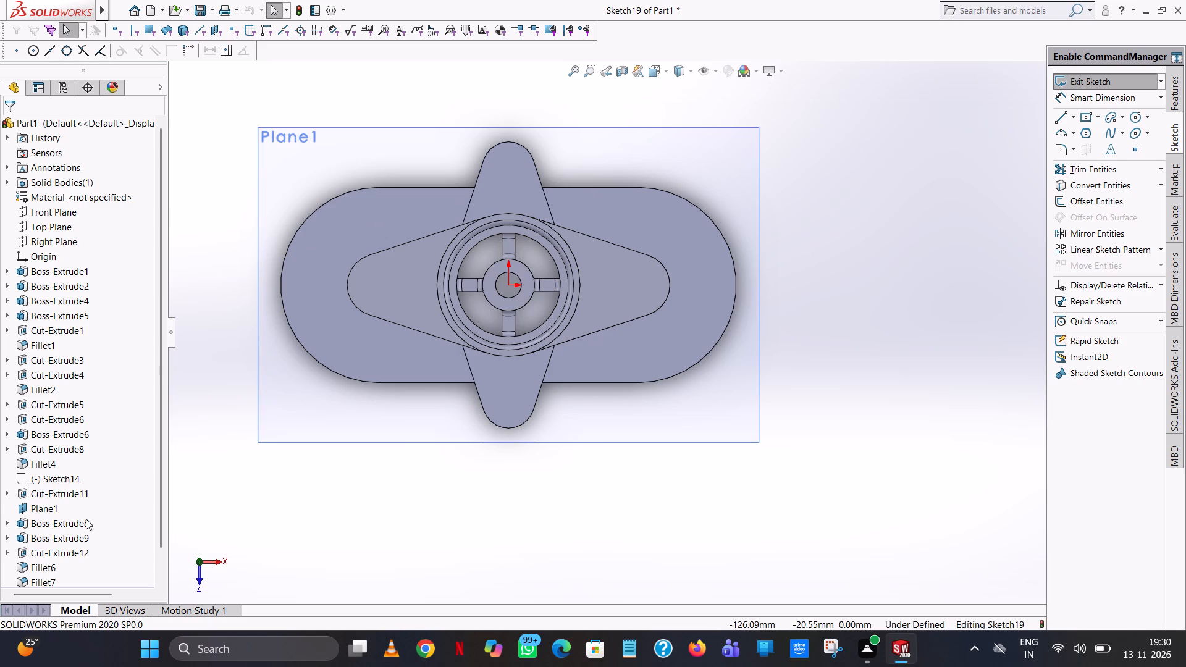
Hide Plane1.
{"action": "scroll", "coordinate": [31, 541], "scroll_direction": "down", "scroll_amount": 8}
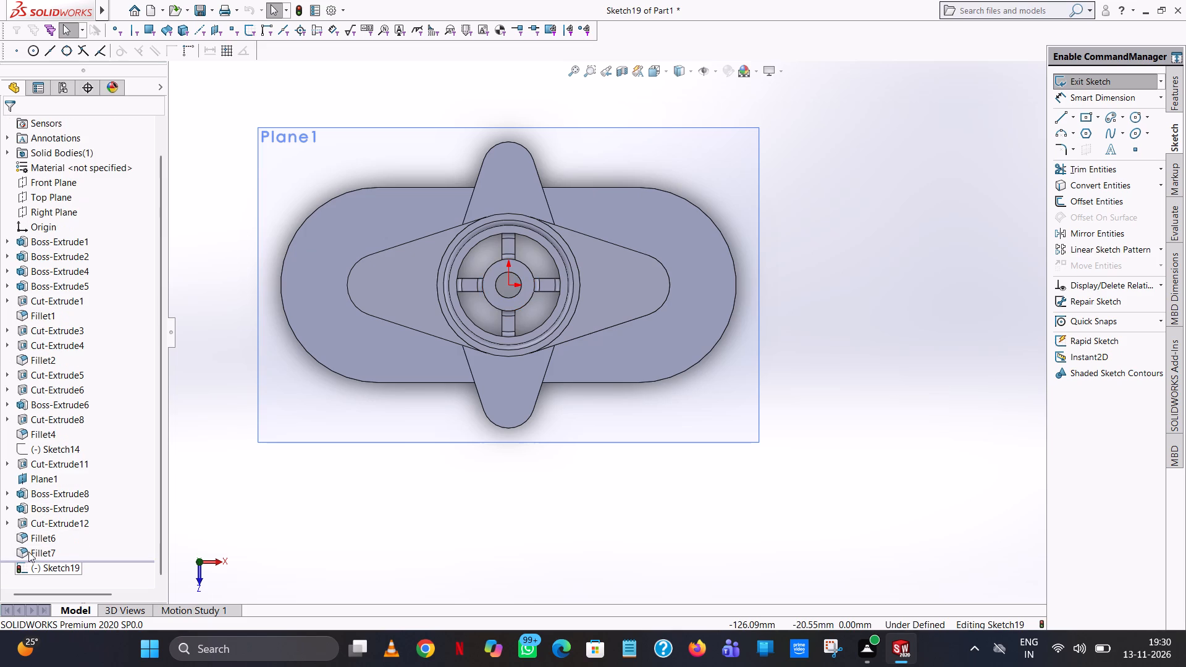
{"action": "left_click", "coordinate": [43, 474]}
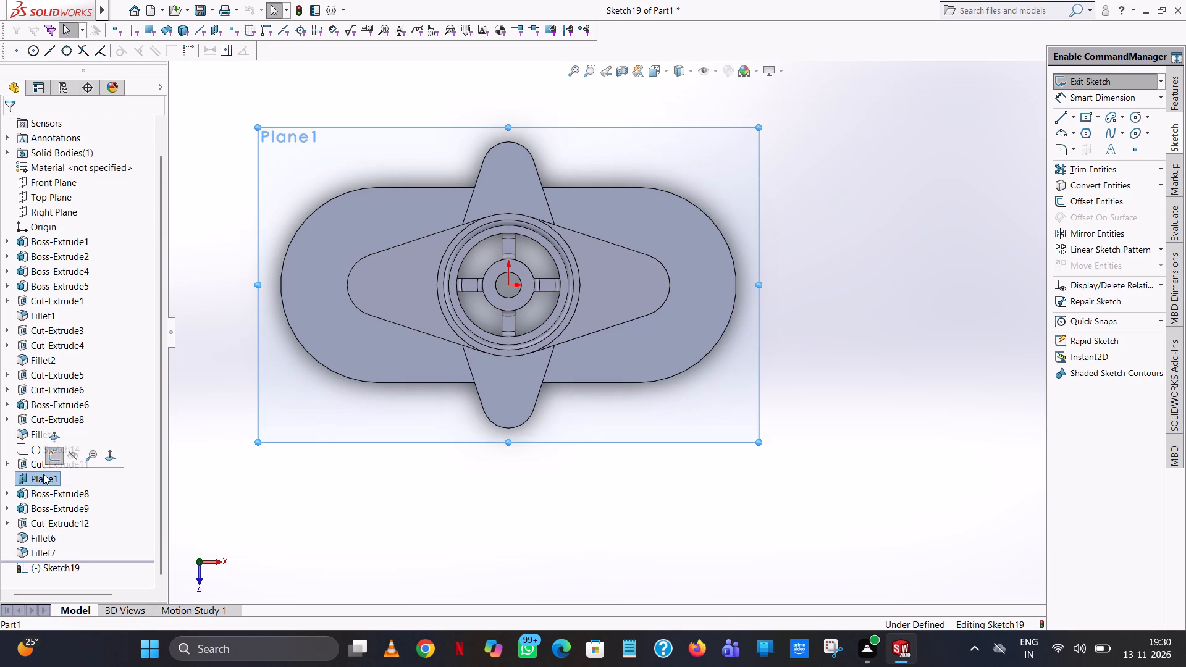
{"action": "left_click", "coordinate": [75, 461]}
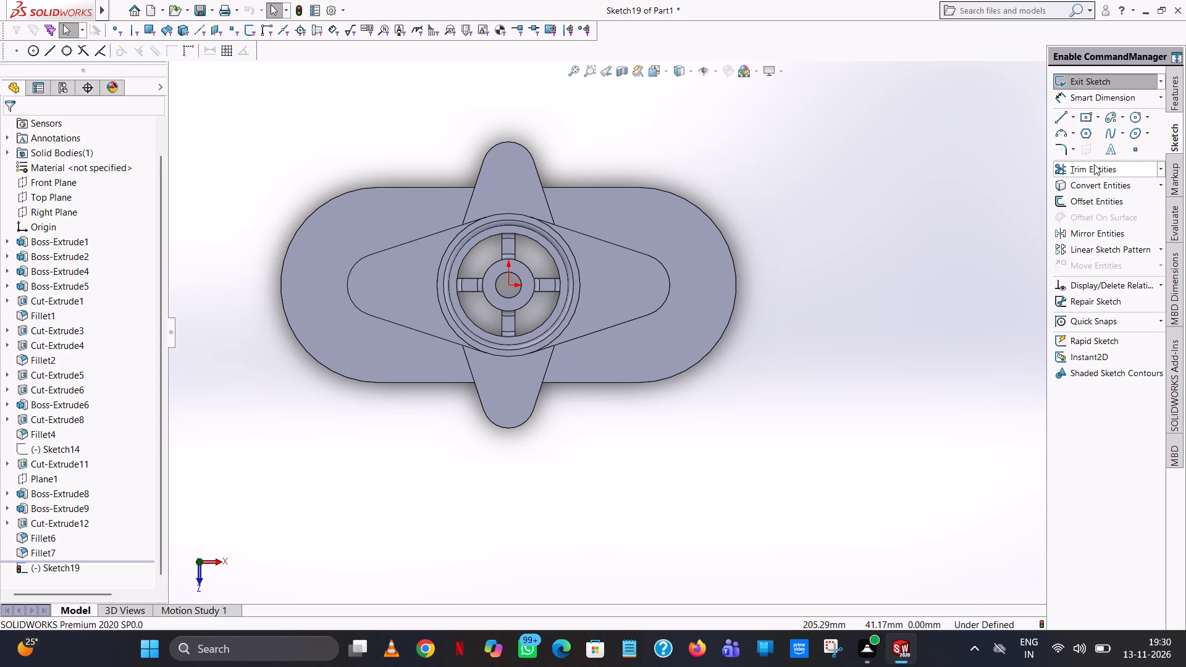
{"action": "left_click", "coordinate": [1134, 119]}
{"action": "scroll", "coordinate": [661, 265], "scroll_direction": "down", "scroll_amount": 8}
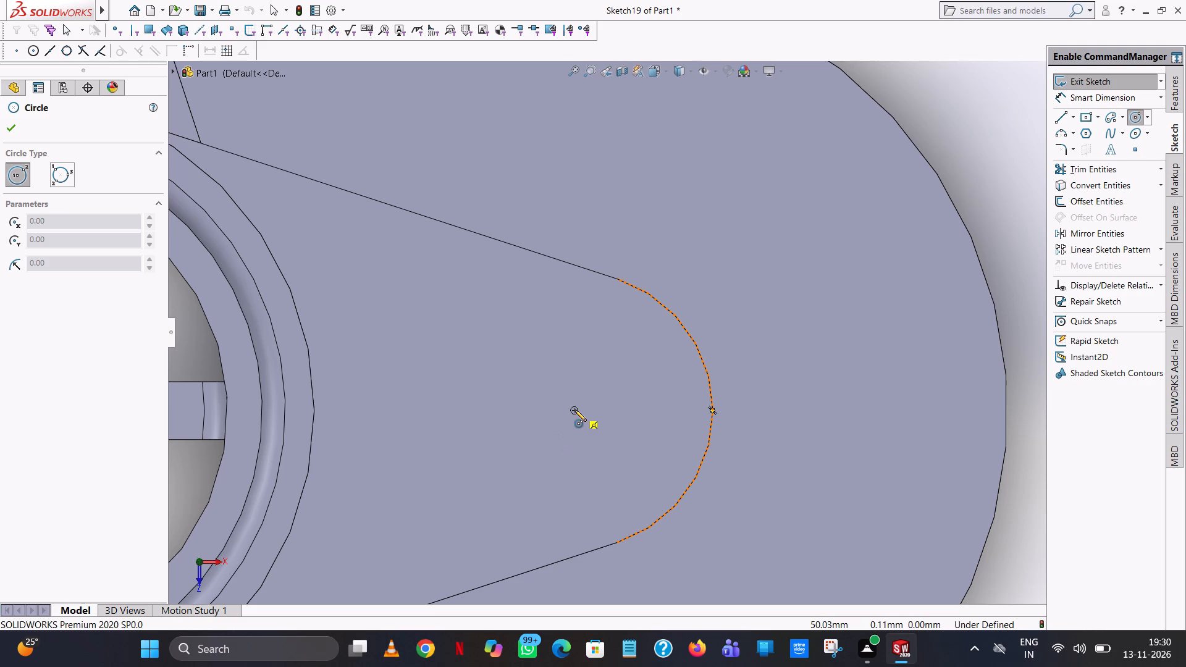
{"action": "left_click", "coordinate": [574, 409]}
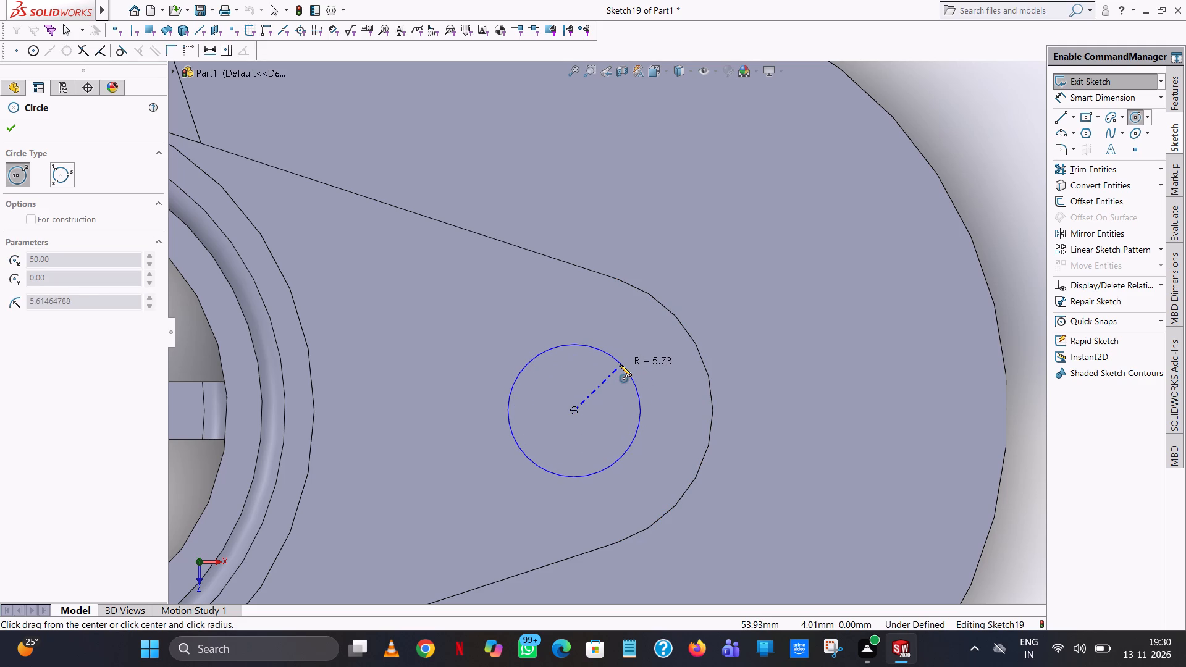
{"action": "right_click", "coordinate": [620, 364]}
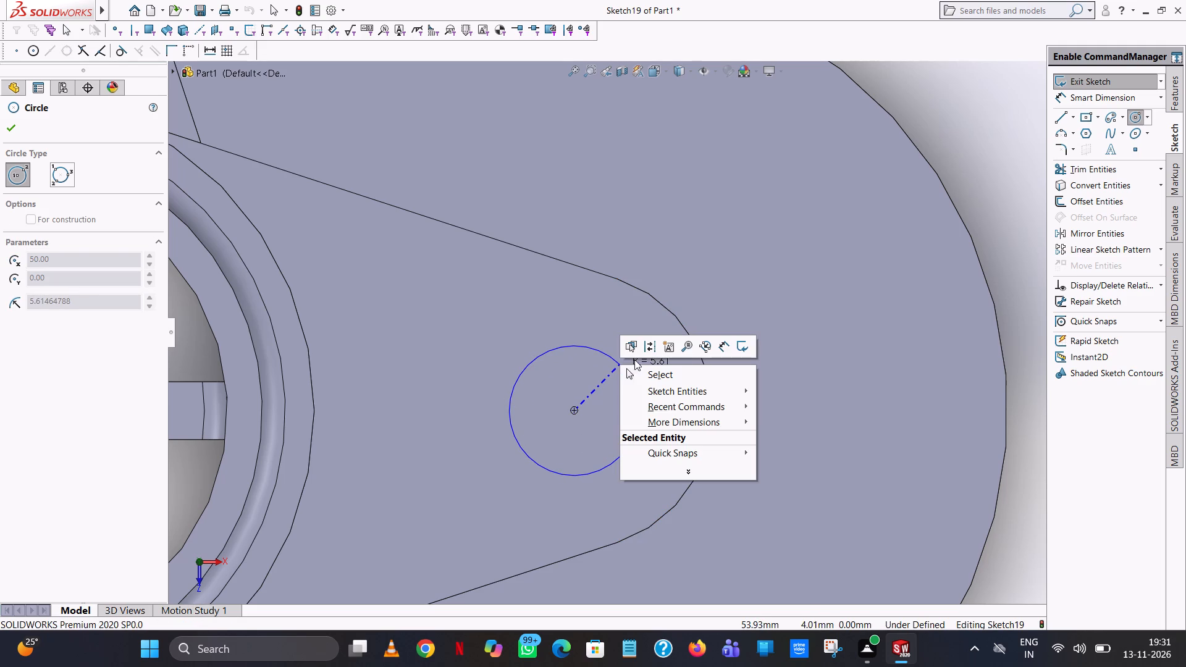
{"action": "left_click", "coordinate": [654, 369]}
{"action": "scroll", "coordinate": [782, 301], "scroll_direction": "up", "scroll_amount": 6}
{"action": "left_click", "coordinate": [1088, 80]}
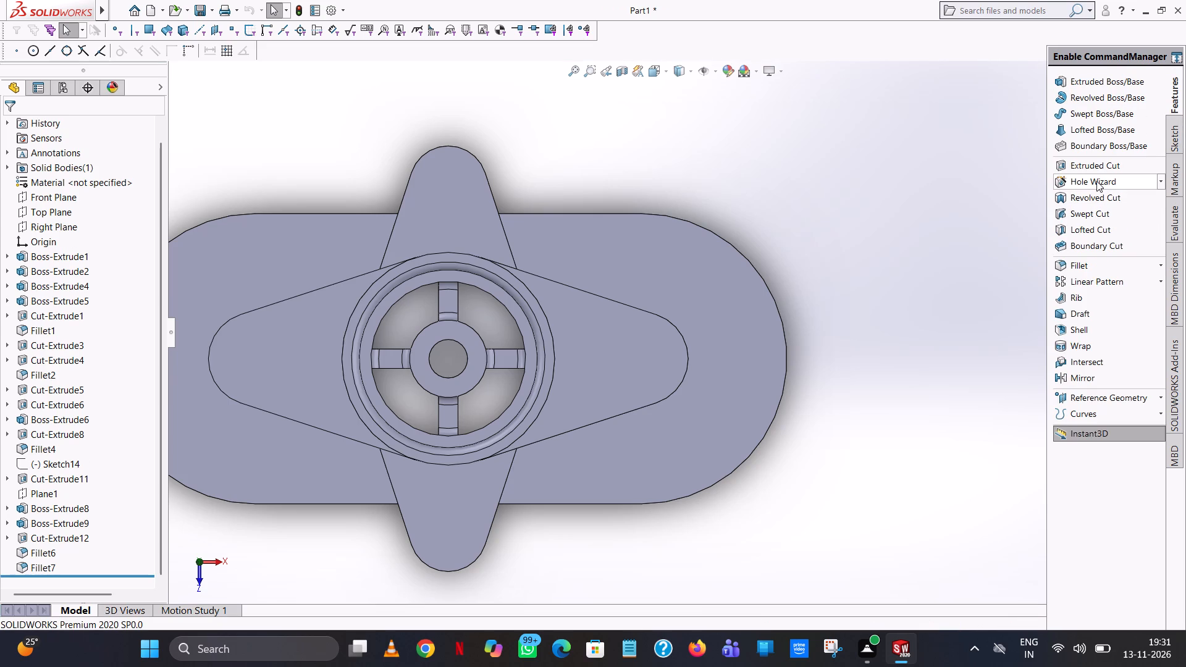
Start a Hole Wizard hole of the plain hole type, ISO Dowel Holes, with size Ø12.0.
{"action": "left_click", "coordinate": [1096, 181]}
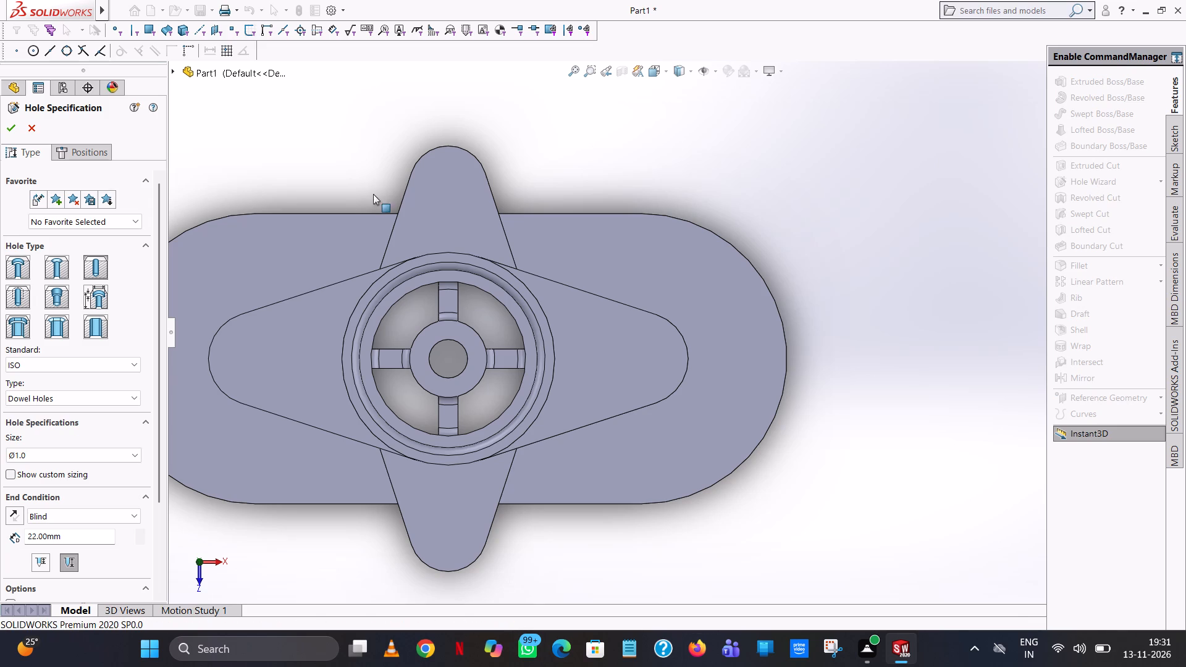
{"action": "left_click", "coordinate": [97, 267]}
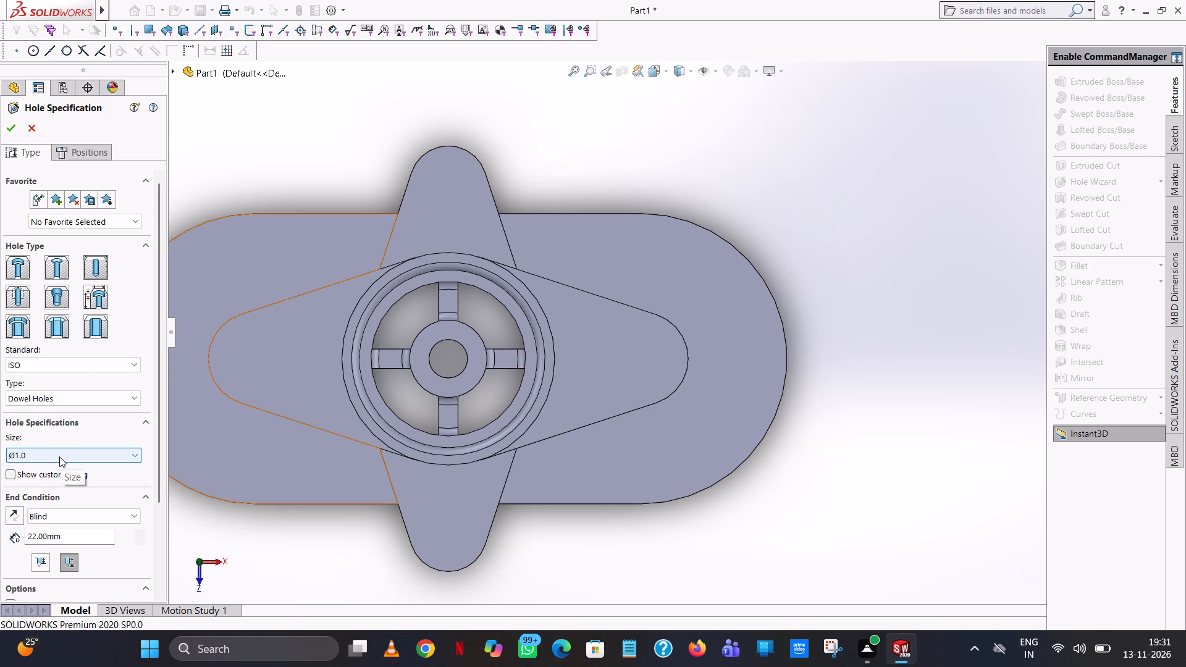
{"action": "left_click", "coordinate": [96, 271]}
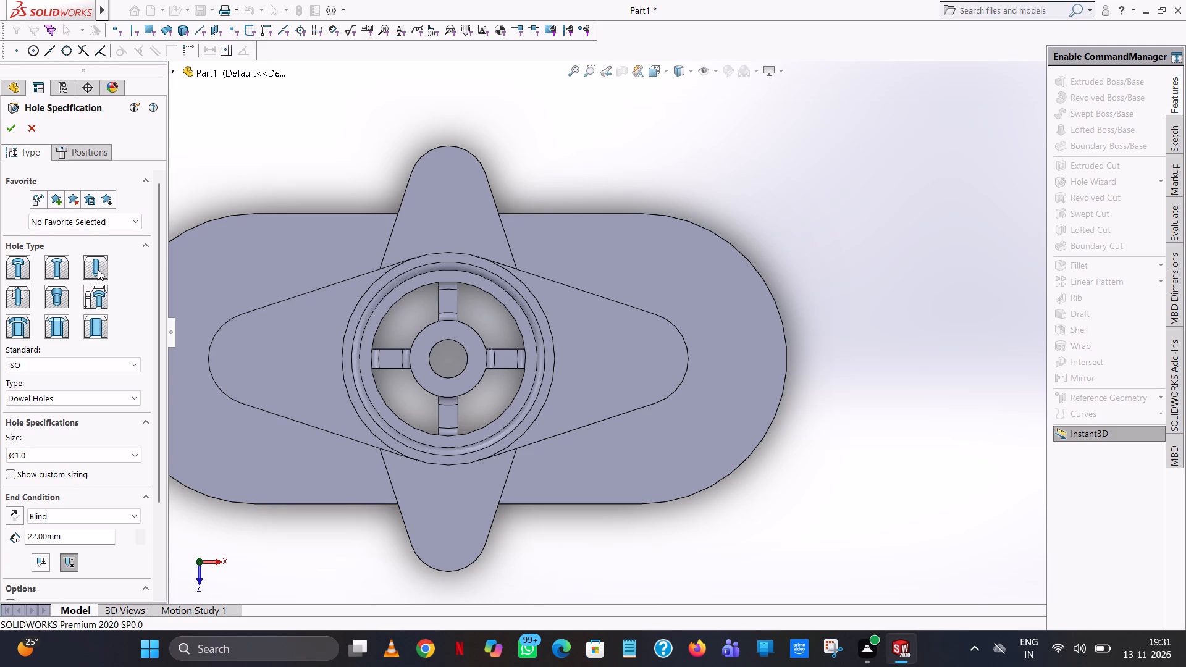
{"action": "left_click", "coordinate": [62, 457]}
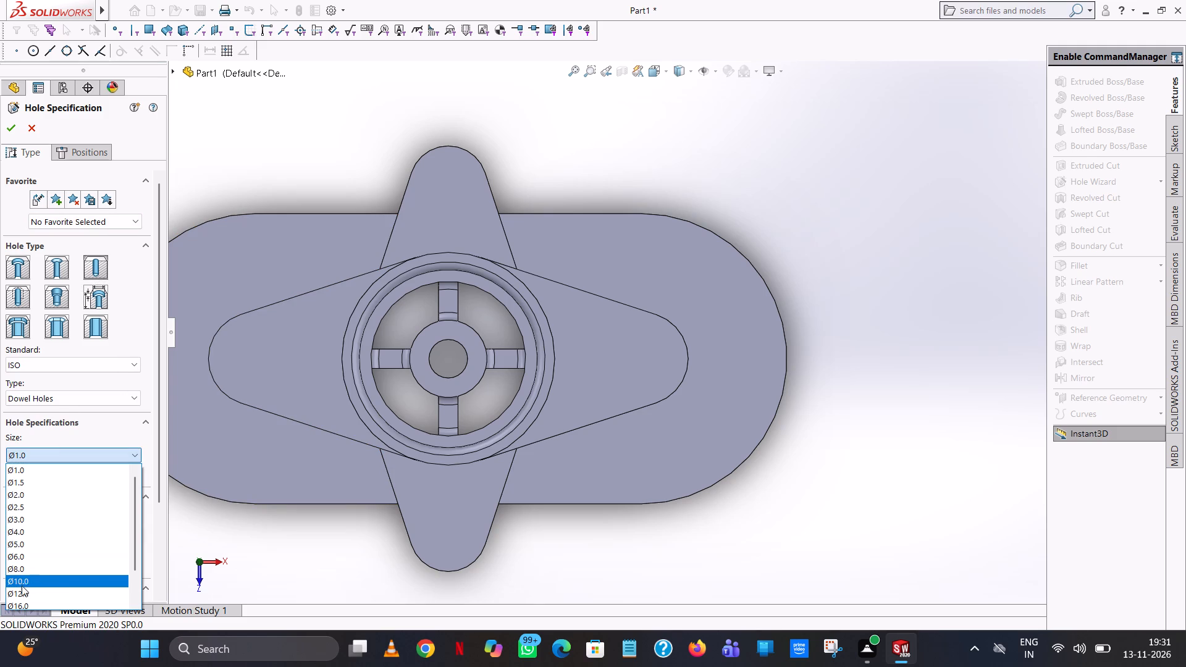
{"action": "left_click", "coordinate": [17, 590]}
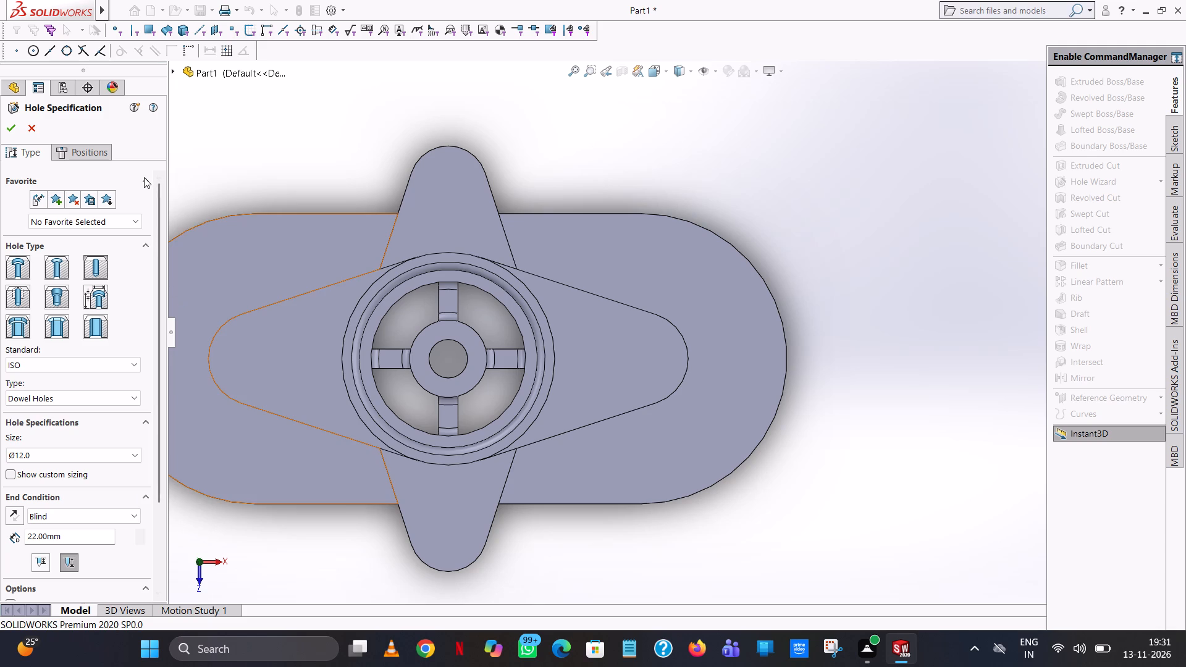
Set the blind hole's depth to 30 mm, measured to the shoulder.
{"action": "double_click", "coordinate": [71, 541]}
{"action": "type", "text": "30"}
{"action": "key", "text": "BackSpace"}
{"action": "key", "text": "BackSpace"}
{"action": "key", "text": "BackSpace"}
{"action": "key", "text": "BackSpace"}
{"action": "key", "text": "BackSpace"}
{"action": "key", "text": "BackSpace"}
{"action": "key", "text": "BackSpace"}
{"action": "key", "text": "BackSpace"}
{"action": "key", "text": "BackSpace"}
{"action": "key", "text": "BackSpace"}
{"action": "key", "text": "BackSpace"}
{"action": "key", "text": "BackSpace"}
{"action": "key", "text": "BackSpace"}
{"action": "key", "text": "BackSpace"}
{"action": "key", "text": "BackSpace"}
{"action": "key", "text": "BackSpace"}
{"action": "type", "text": "30"}
{"action": "left_click", "coordinate": [46, 564]}
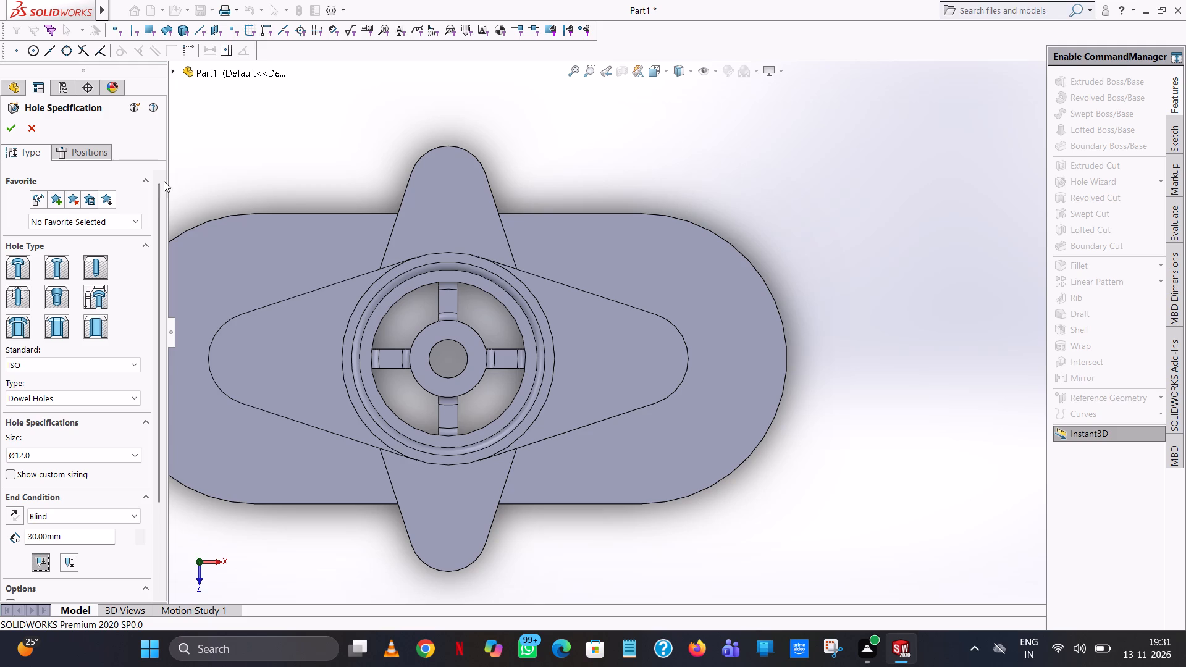
{"action": "left_click", "coordinate": [264, 119]}
Place a dowel hole at the arc centre of each rounded end on the raised block's upper face and apply.
{"action": "left_click", "coordinate": [86, 151]}
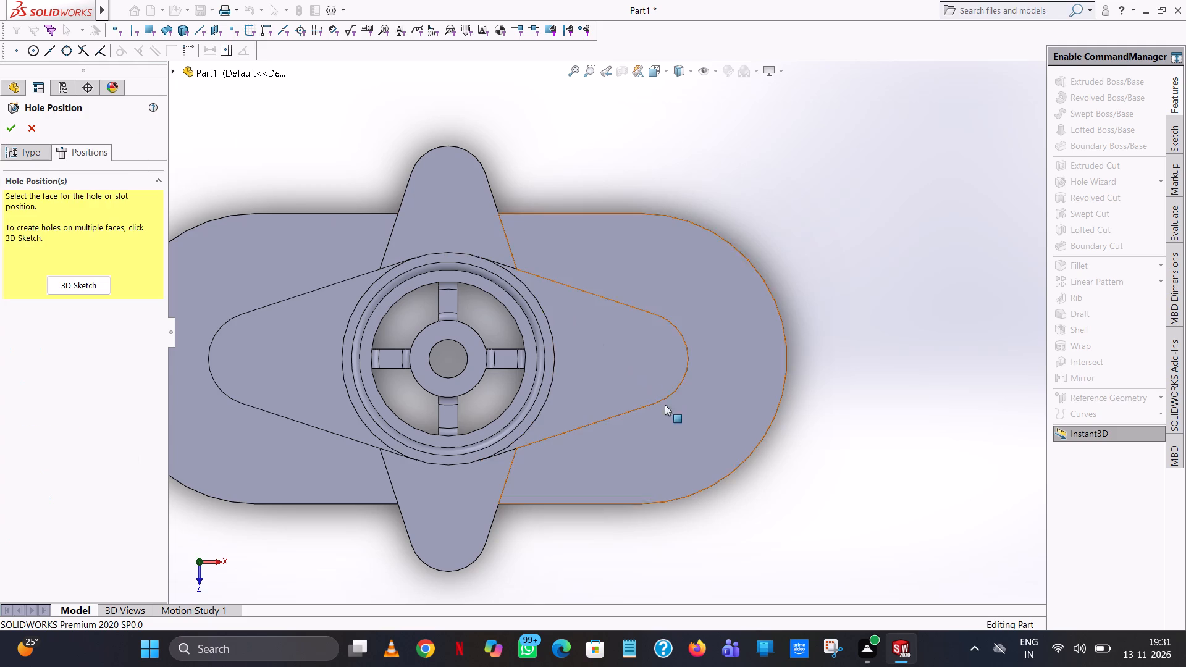
{"action": "left_click", "coordinate": [653, 348]}
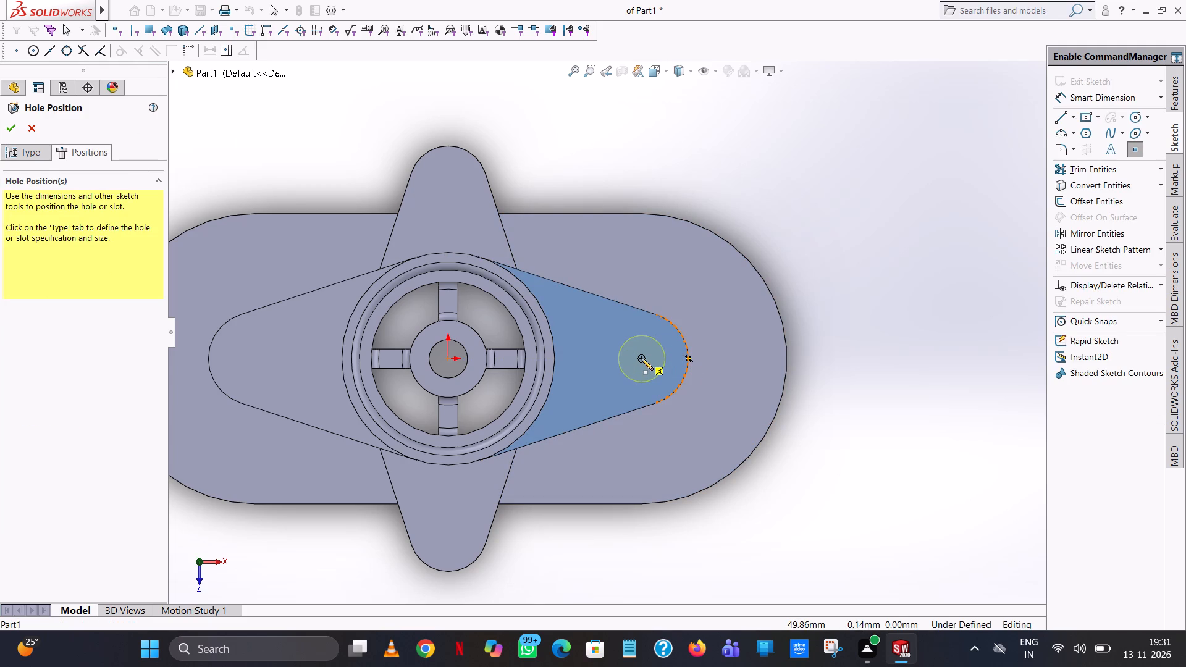
{"action": "left_click", "coordinate": [641, 358]}
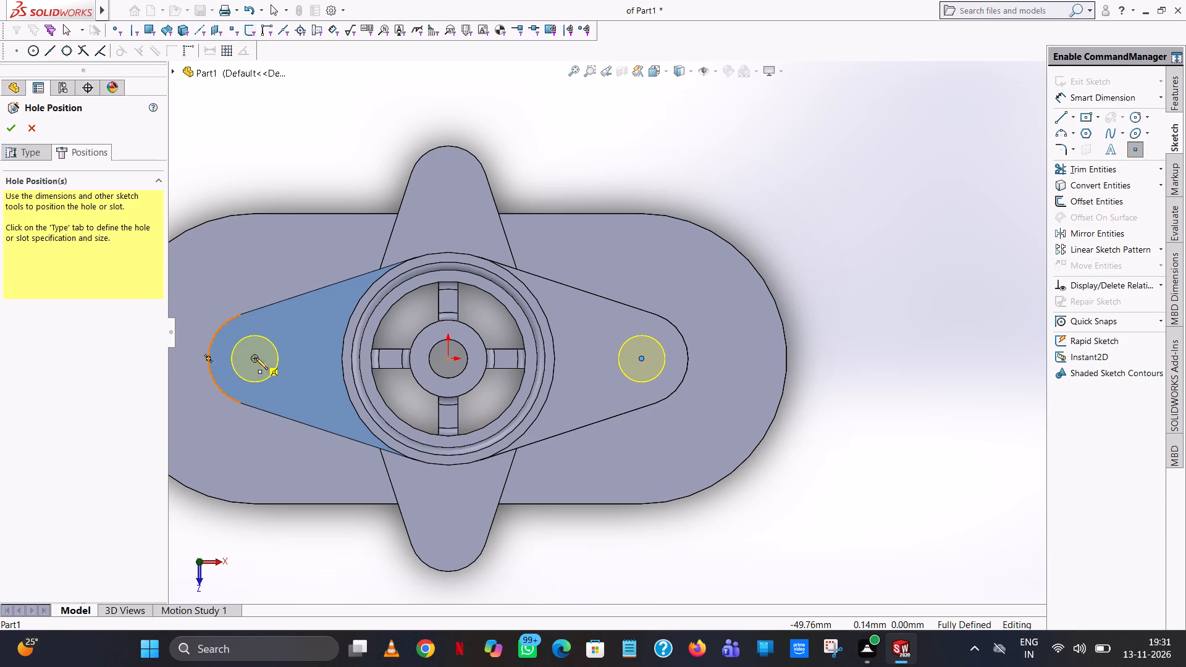
{"action": "left_click", "coordinate": [254, 357]}
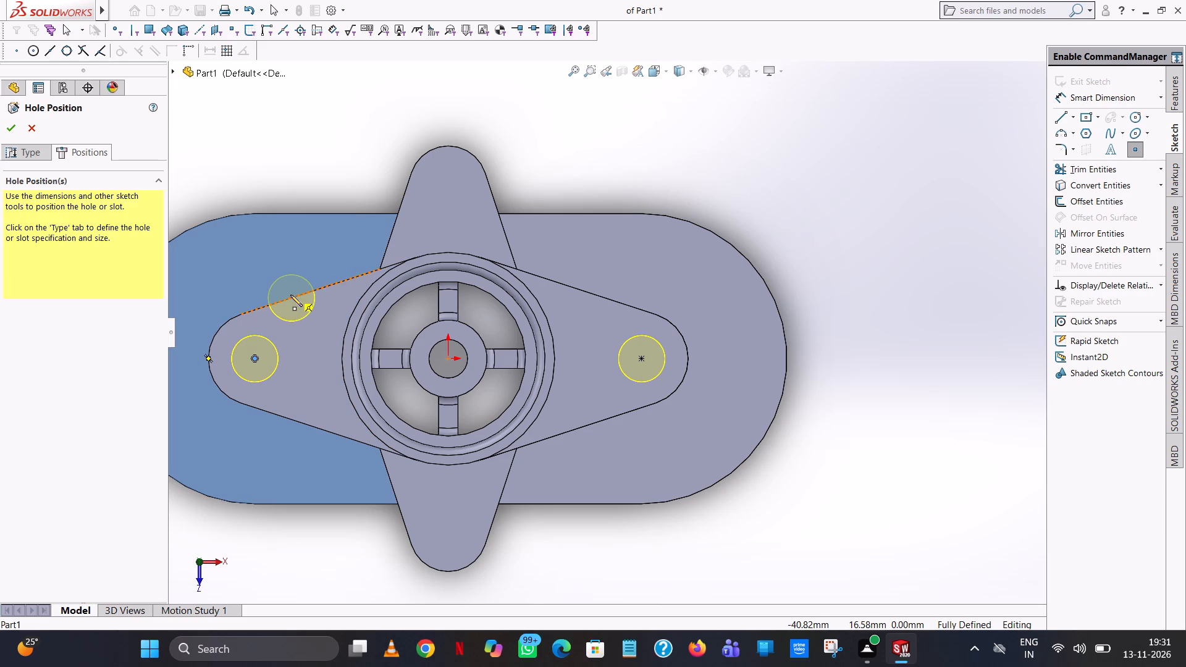
{"action": "key", "text": "Escape"}
{"action": "left_click", "coordinate": [15, 125]}
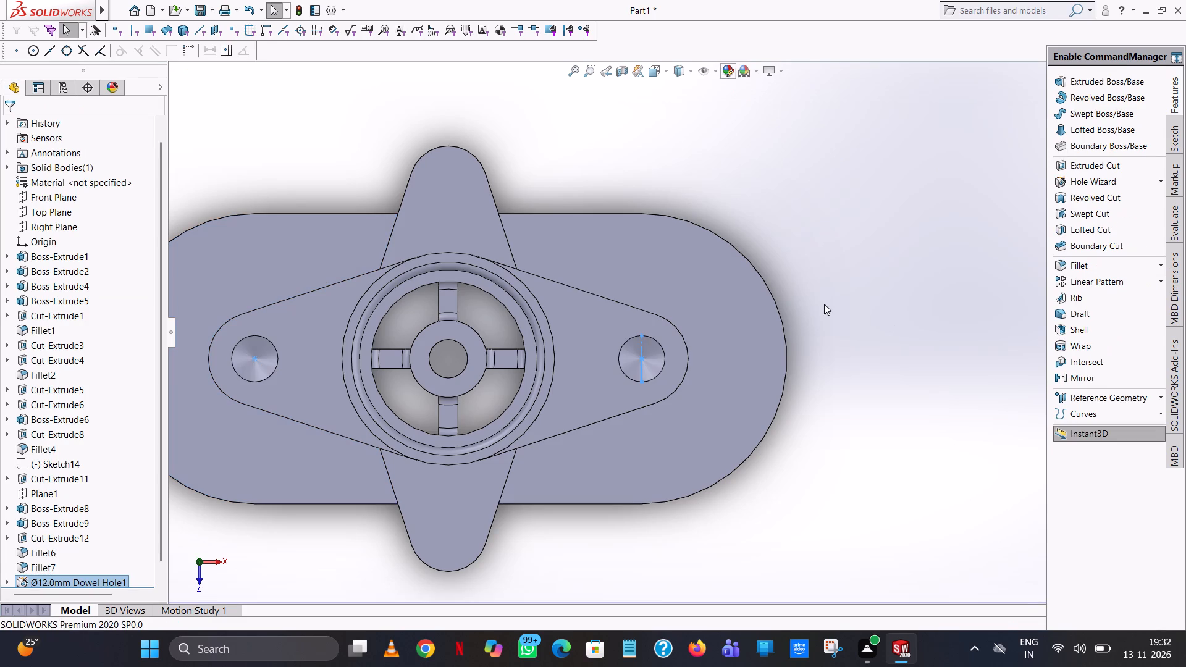
Examine the part from above and from the side, including the two new holes in the raised block.
{"action": "left_click", "coordinate": [824, 304]}
{"action": "middle_click_drag", "start_coordinate": [763, 432], "coordinate": [794, 268]}
{"action": "scroll", "coordinate": [759, 408], "scroll_direction": "up", "scroll_amount": 1}
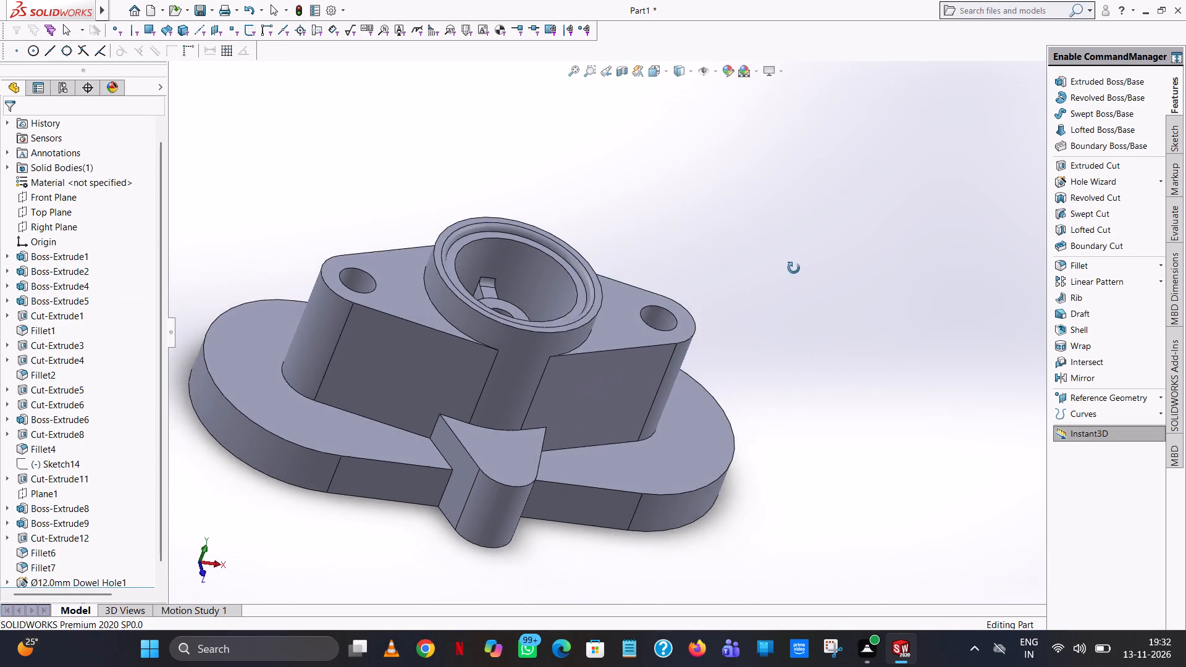
{"action": "middle_click_drag", "start_coordinate": [794, 268], "coordinate": [788, 217]}
{"action": "scroll", "coordinate": [786, 217], "scroll_direction": "up", "scroll_amount": 1}
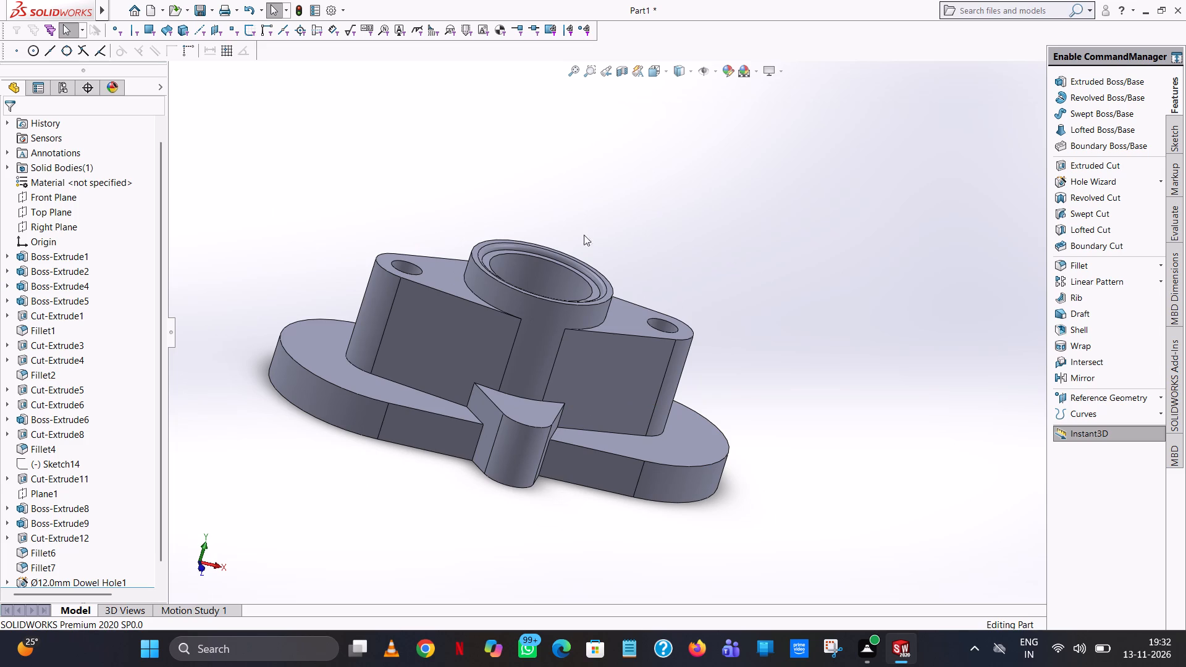
{"action": "middle_click_drag", "start_coordinate": [567, 271], "coordinate": [532, 454]}
{"action": "scroll", "coordinate": [567, 298], "scroll_direction": "down", "scroll_amount": 1}
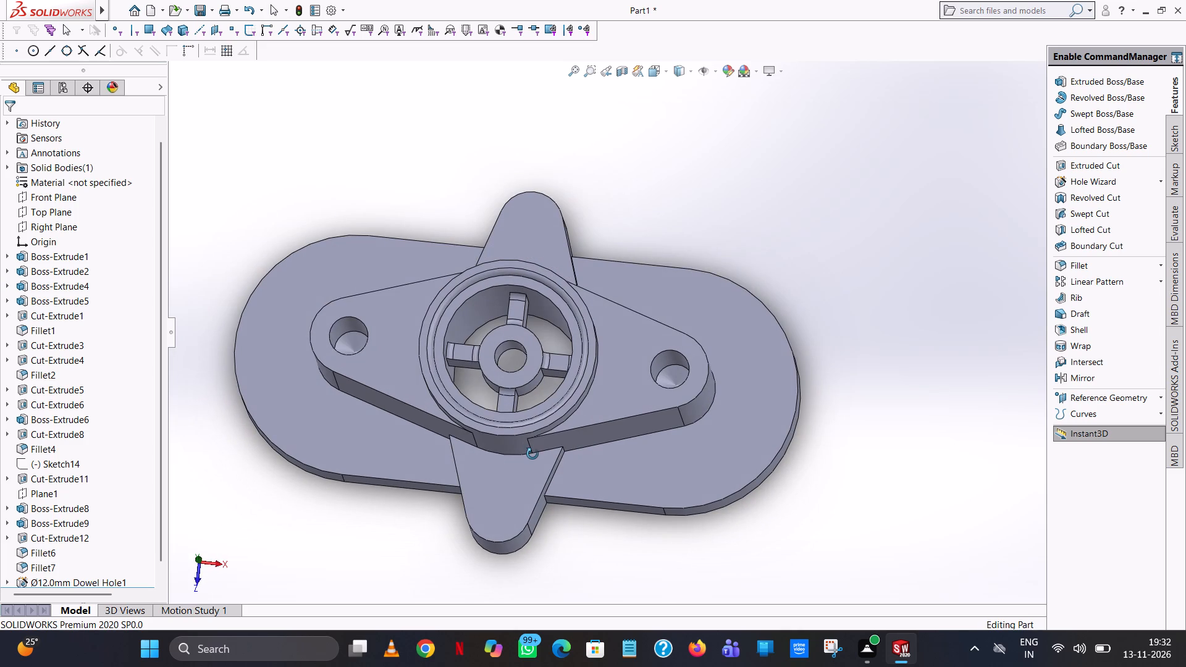
{"action": "middle_click_drag", "start_coordinate": [532, 454], "coordinate": [532, 465]}
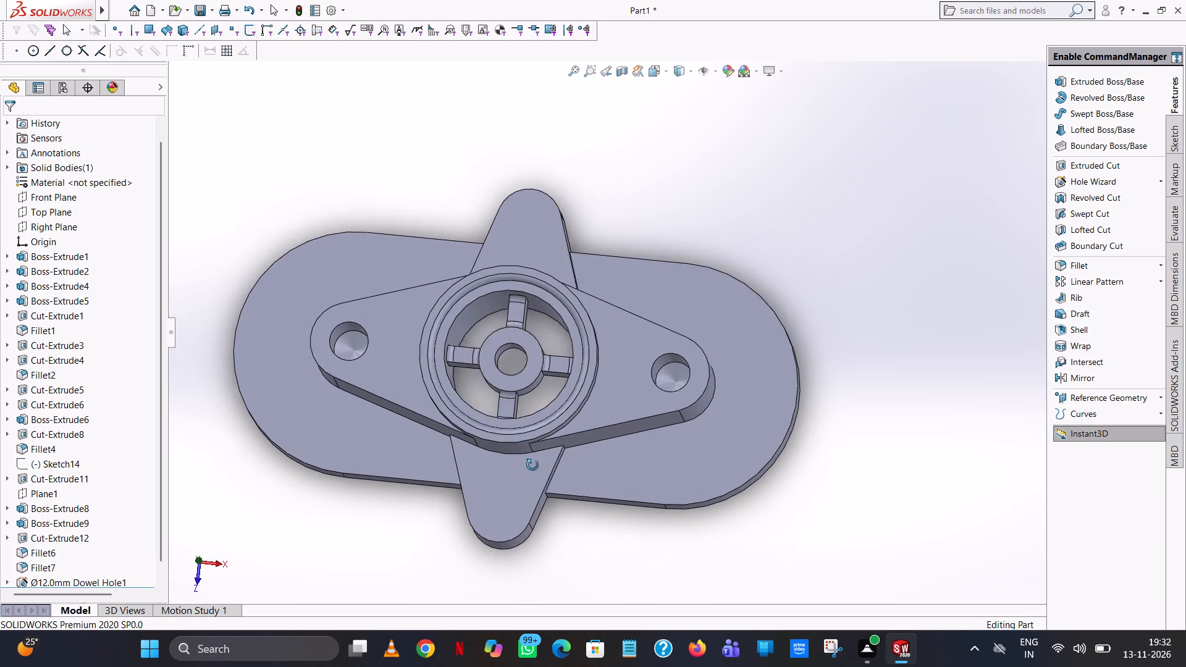
{"action": "middle_click_drag", "start_coordinate": [532, 465], "coordinate": [530, 296]}
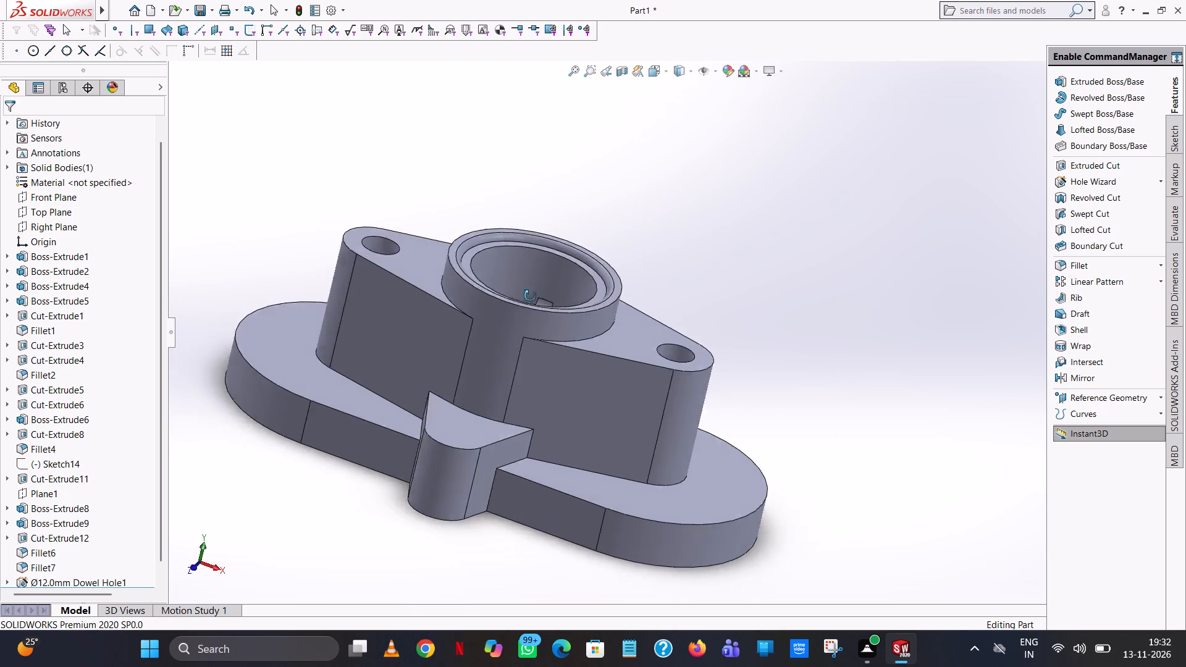
Examine the part's underside and the internal ribs around the hub inside the central bore.
{"action": "middle_click_drag", "start_coordinate": [530, 296], "coordinate": [556, 335]}
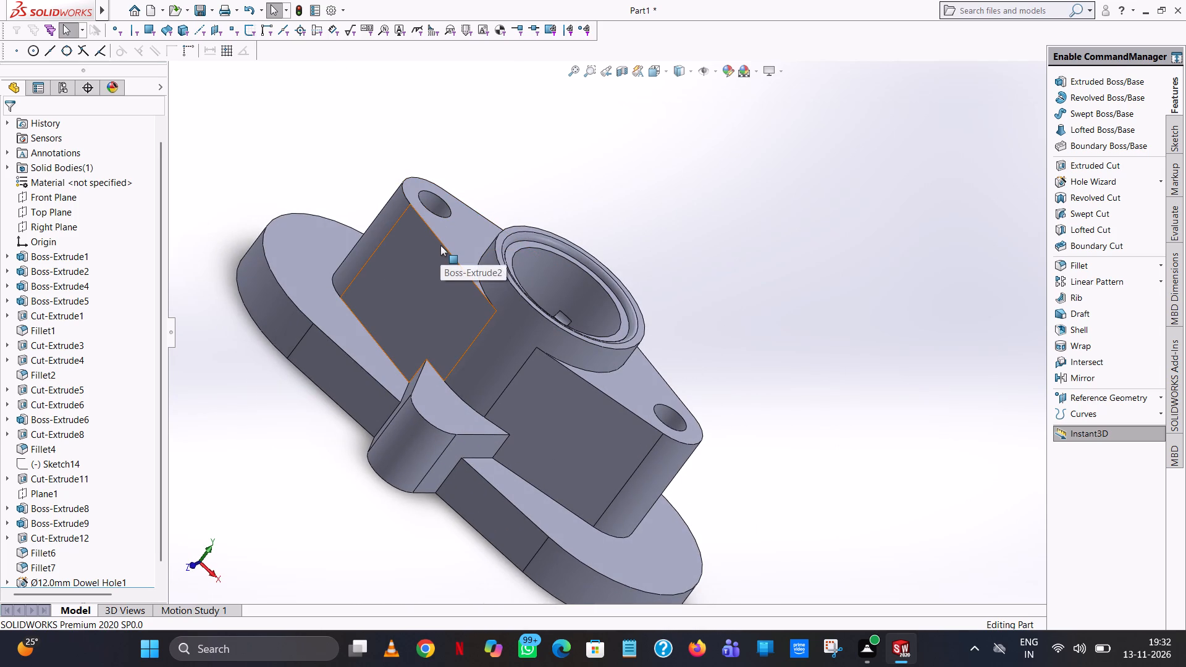
{"action": "middle_click_drag", "start_coordinate": [540, 497], "coordinate": [721, 271]}
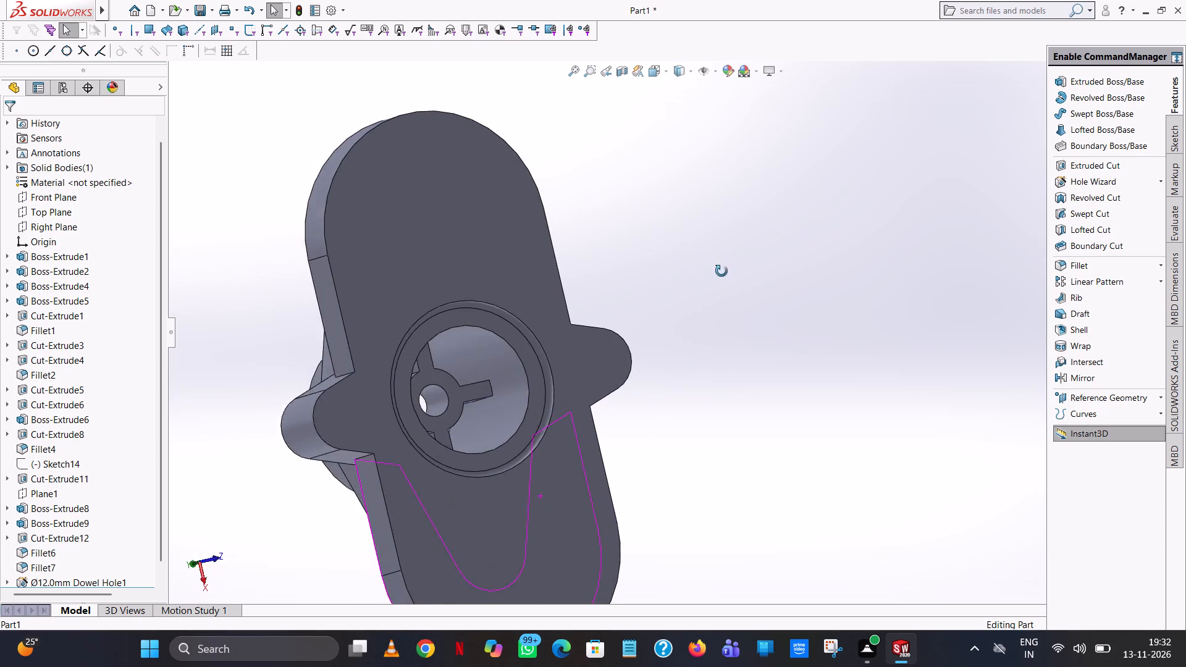
{"action": "middle_click_drag", "start_coordinate": [721, 271], "coordinate": [709, 330]}
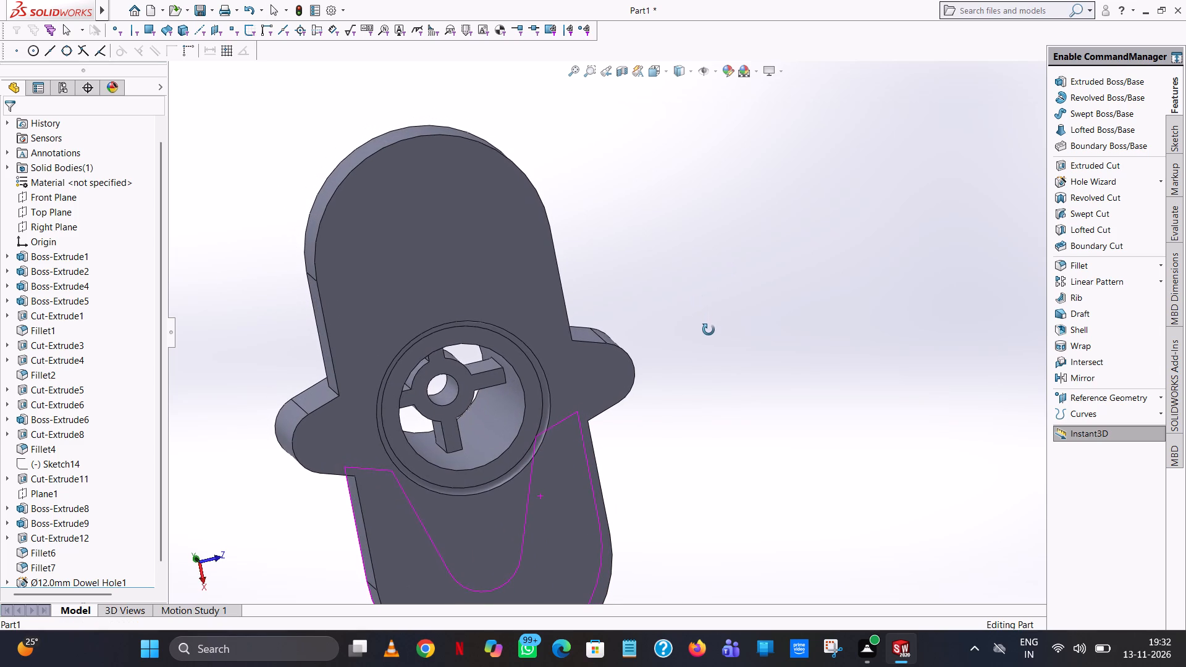
{"action": "middle_click_drag", "start_coordinate": [709, 330], "coordinate": [709, 337]}
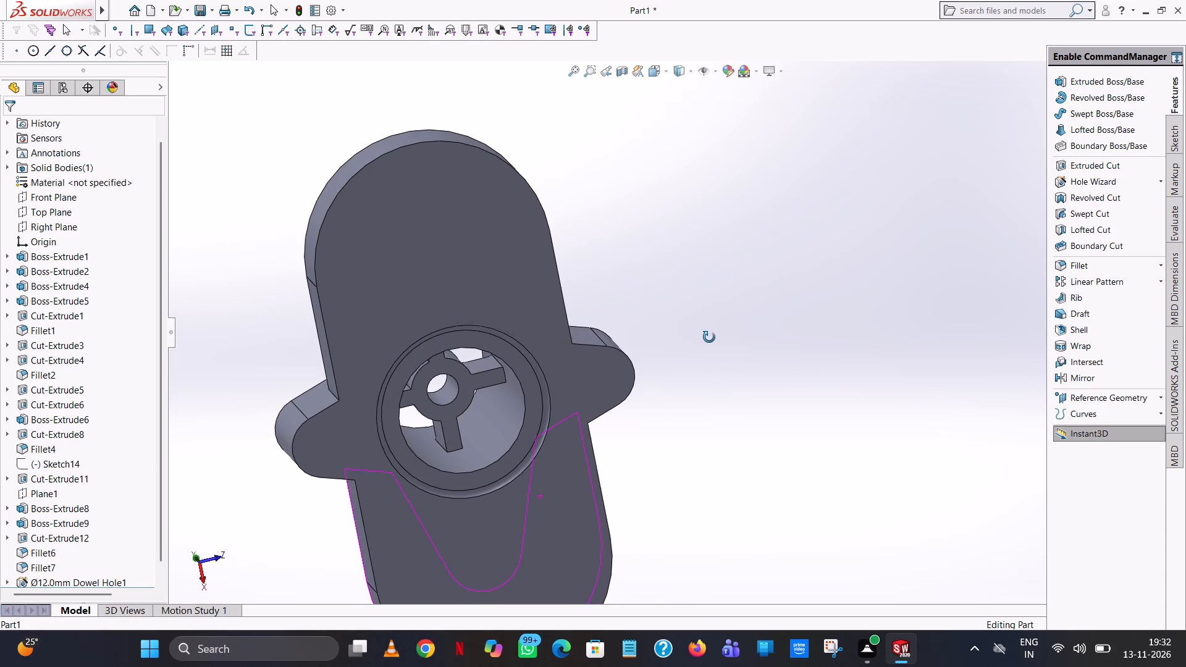
{"action": "middle_click_drag", "start_coordinate": [709, 337], "coordinate": [710, 341]}
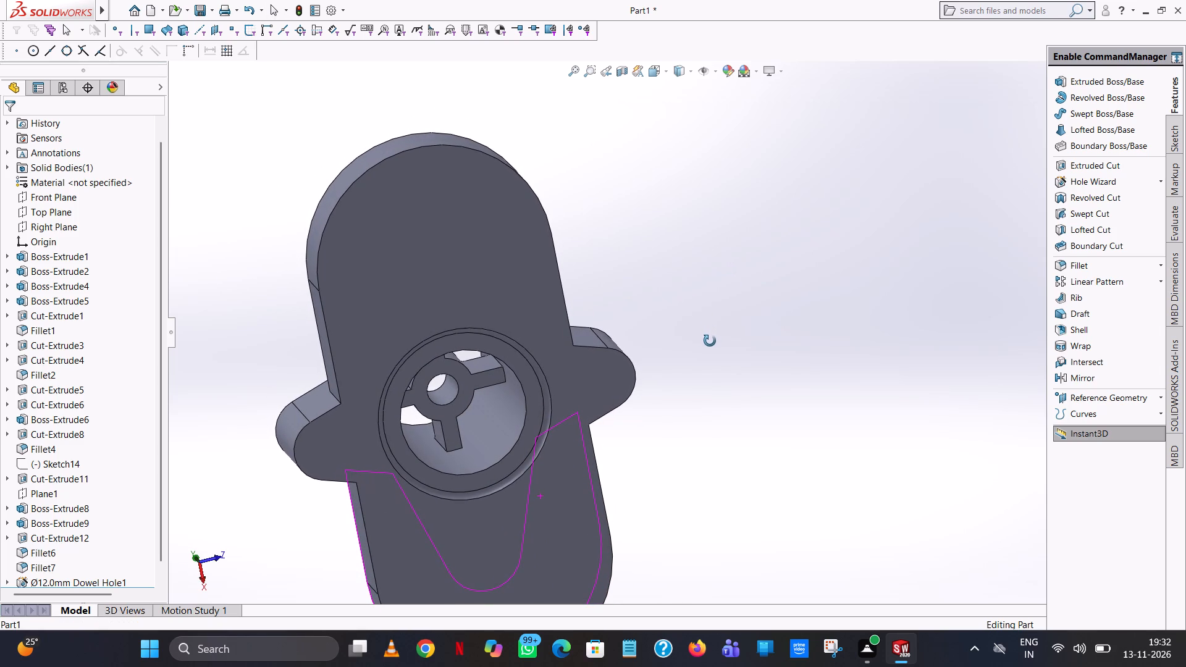
{"action": "middle_click_drag", "start_coordinate": [710, 341], "coordinate": [710, 348]}
{"action": "scroll", "coordinate": [710, 347], "scroll_direction": "down", "scroll_amount": 1}
{"action": "scroll", "coordinate": [713, 348], "scroll_direction": "up", "scroll_amount": 1}
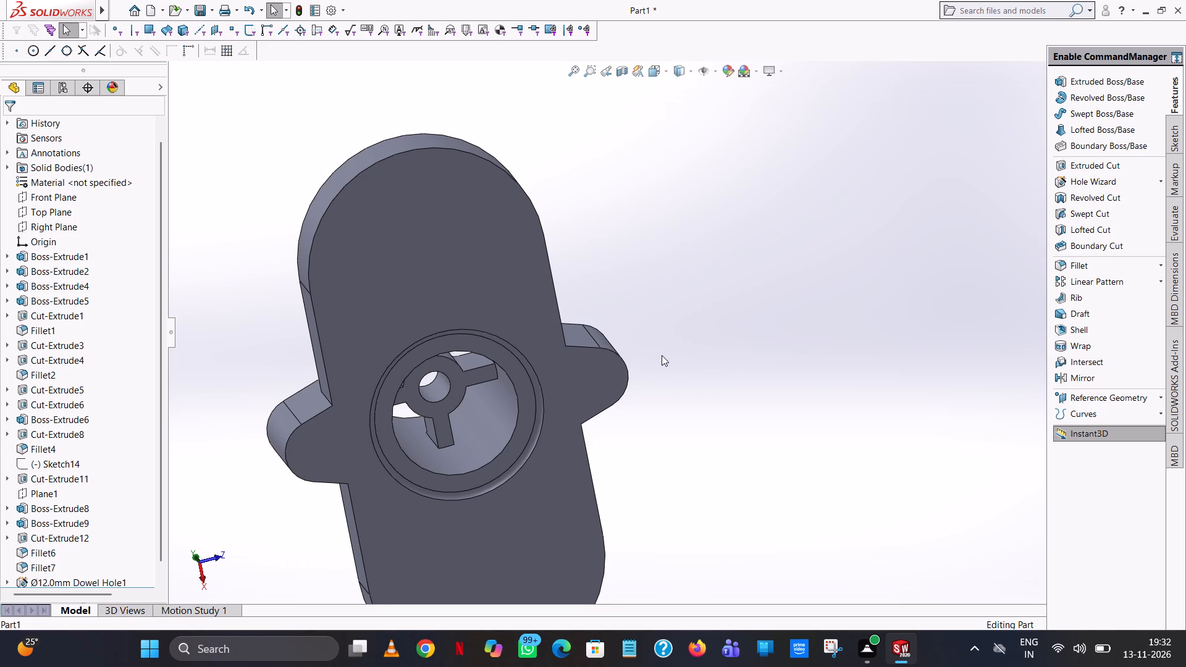
{"action": "scroll", "coordinate": [519, 379], "scroll_direction": "down", "scroll_amount": 3}
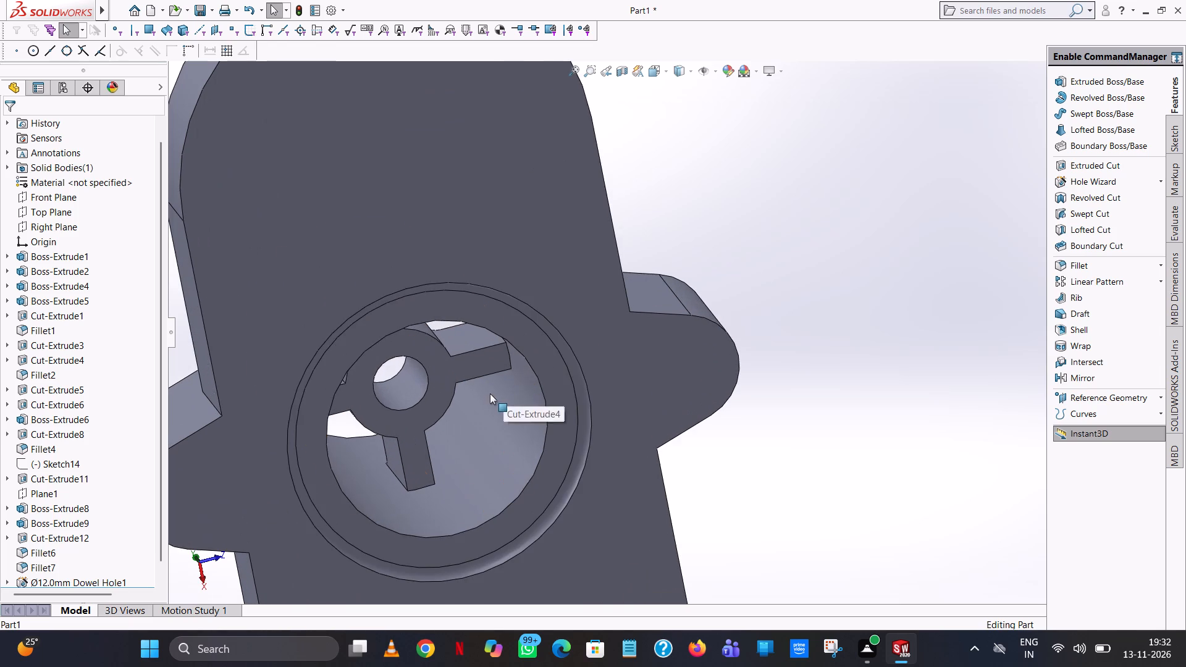
Fillet the underside edges where the four internal ribs meet the bore wall, using 2 mm radii with Multi Radius Fillet enabled.
{"action": "middle_click_drag", "start_coordinate": [493, 393], "coordinate": [515, 366]}
{"action": "left_click", "coordinate": [1114, 261]}
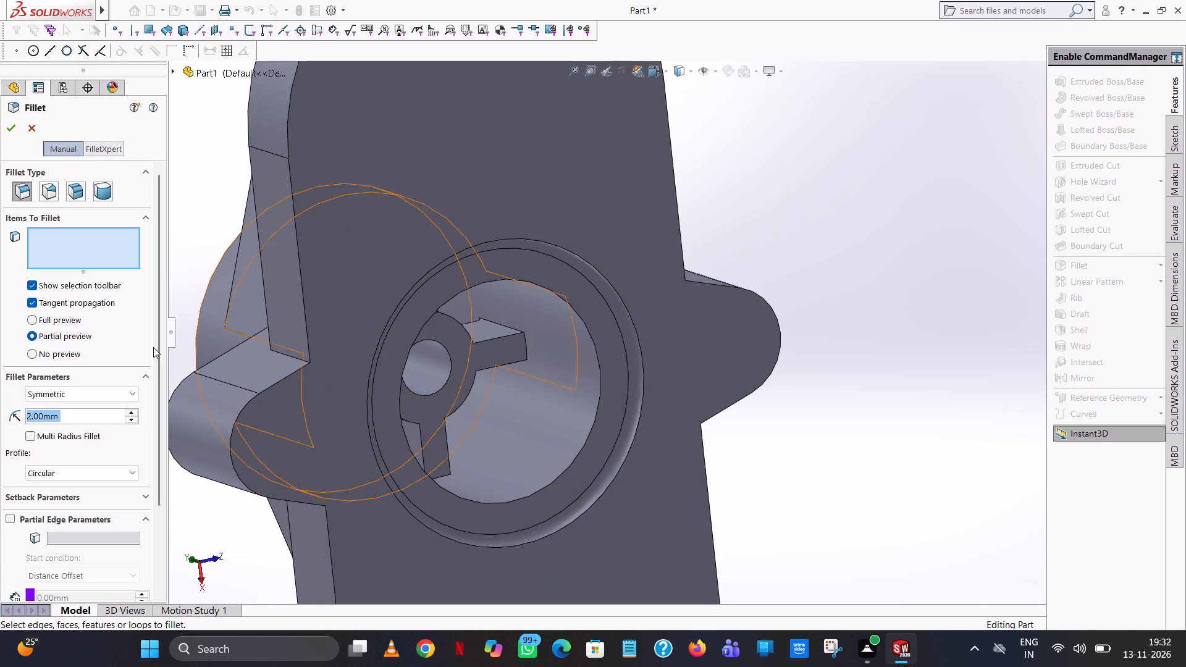
{"action": "left_click", "coordinate": [33, 435]}
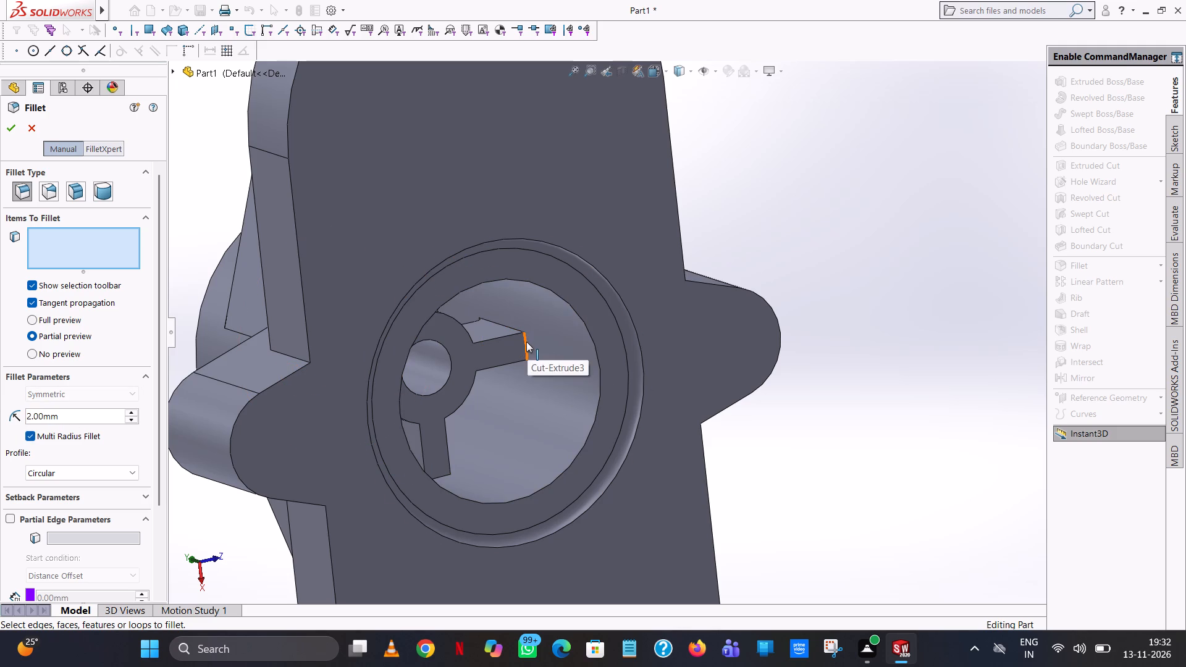
{"action": "left_click", "coordinate": [526, 342]}
{"action": "middle_click_drag", "start_coordinate": [482, 365], "coordinate": [452, 337]}
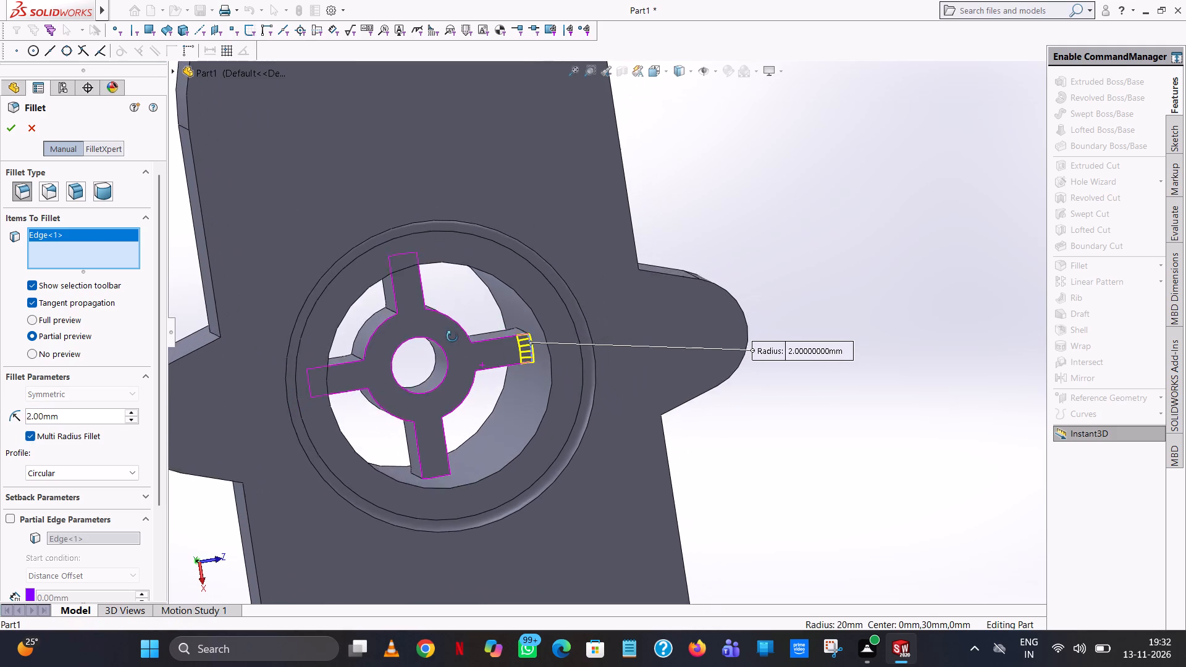
{"action": "middle_click_drag", "start_coordinate": [452, 337], "coordinate": [450, 303]}
{"action": "left_click", "coordinate": [410, 251]}
{"action": "middle_click_drag", "start_coordinate": [395, 260], "coordinate": [393, 262]}
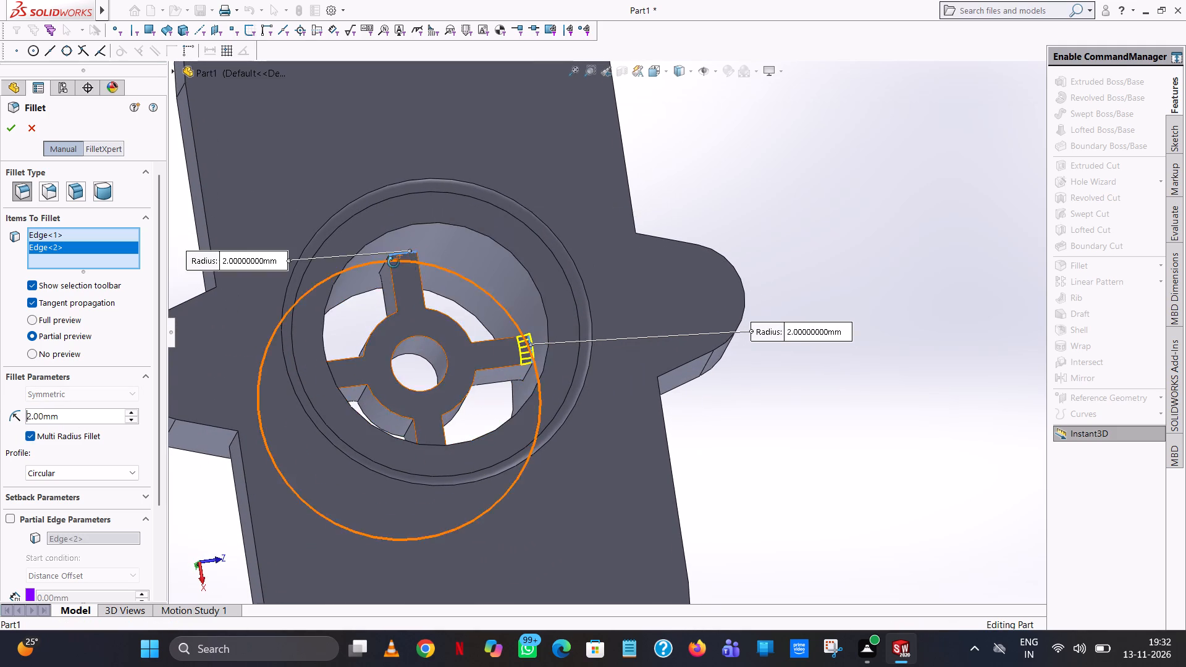
{"action": "middle_click_drag", "start_coordinate": [393, 262], "coordinate": [358, 296]}
{"action": "left_click", "coordinate": [219, 422]}
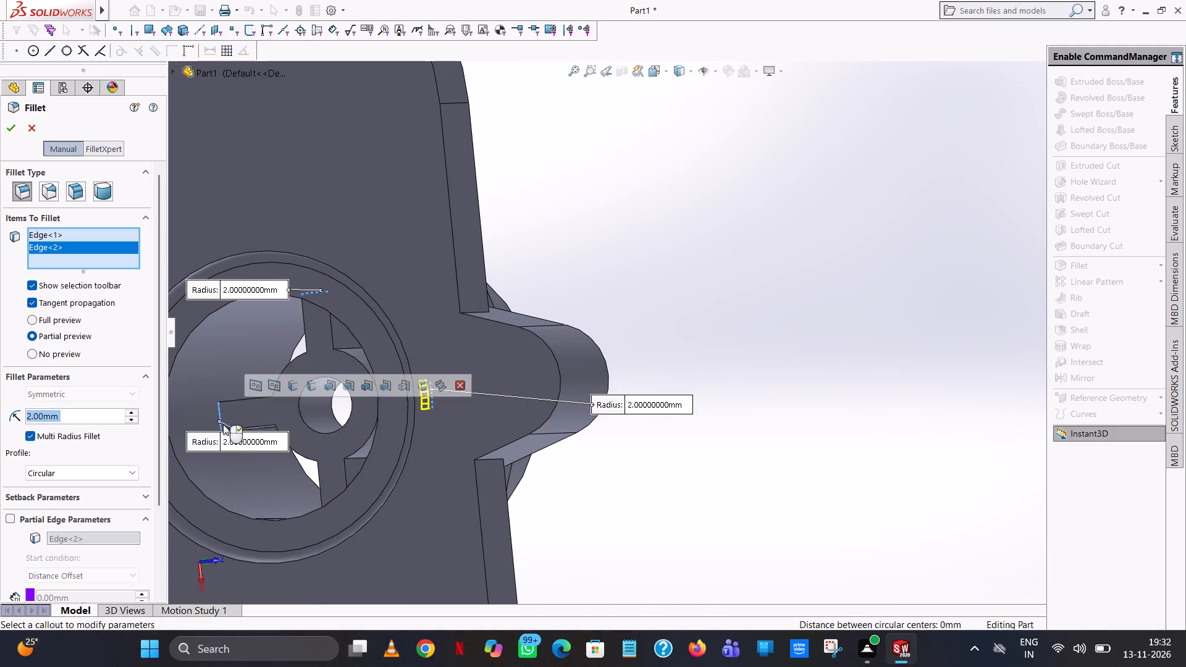
{"action": "scroll", "coordinate": [258, 450], "scroll_direction": "up", "scroll_amount": 1}
{"action": "middle_click_drag", "start_coordinate": [261, 449], "coordinate": [277, 499]}
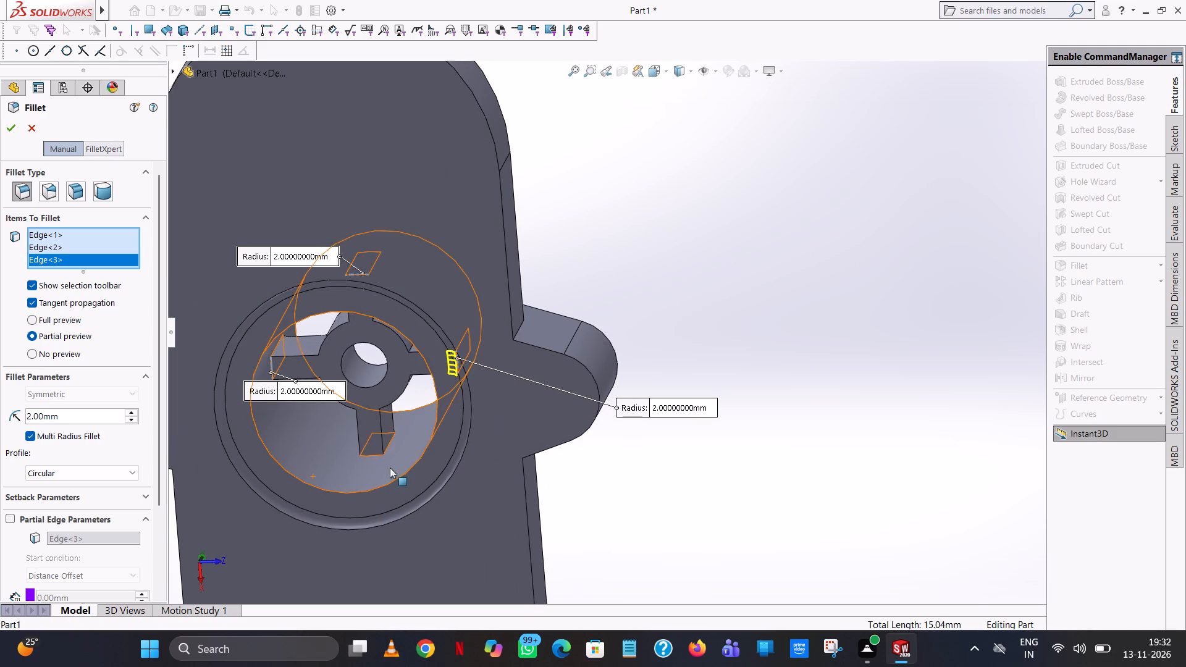
{"action": "left_click", "coordinate": [379, 455]}
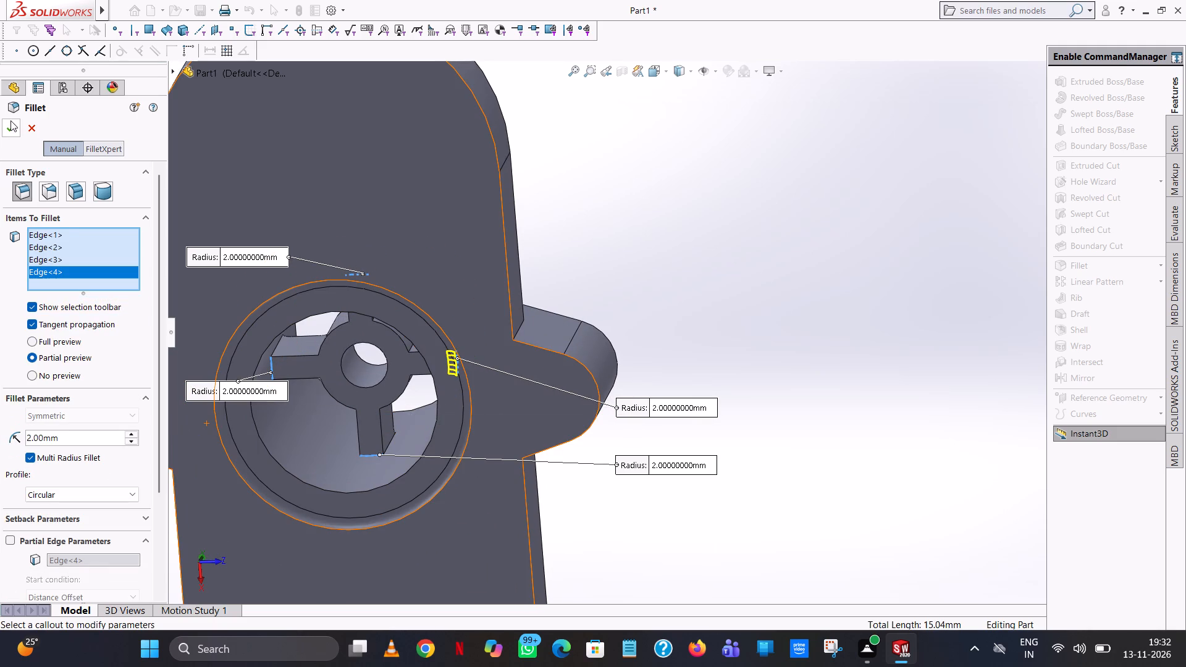
{"action": "left_click", "coordinate": [11, 120]}
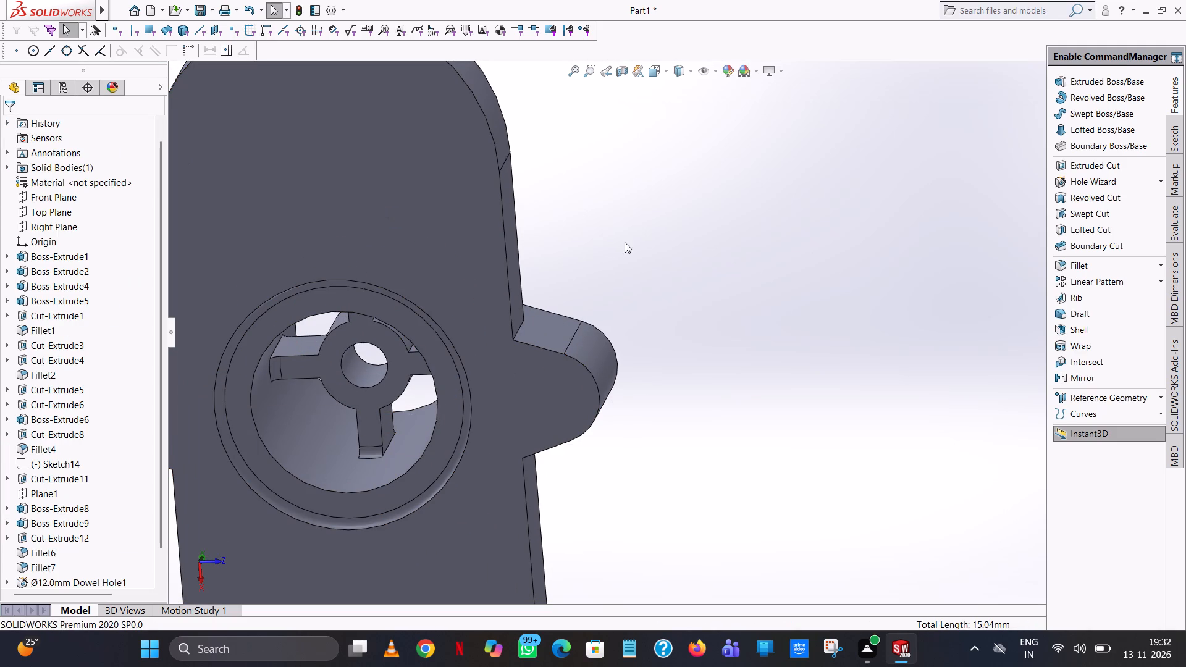
{"action": "left_click", "coordinate": [627, 242]}
Start another constant-size fillet for the internal ribs on the upper side of the central bore.
{"action": "middle_click_drag", "start_coordinate": [600, 242], "coordinate": [410, 489]}
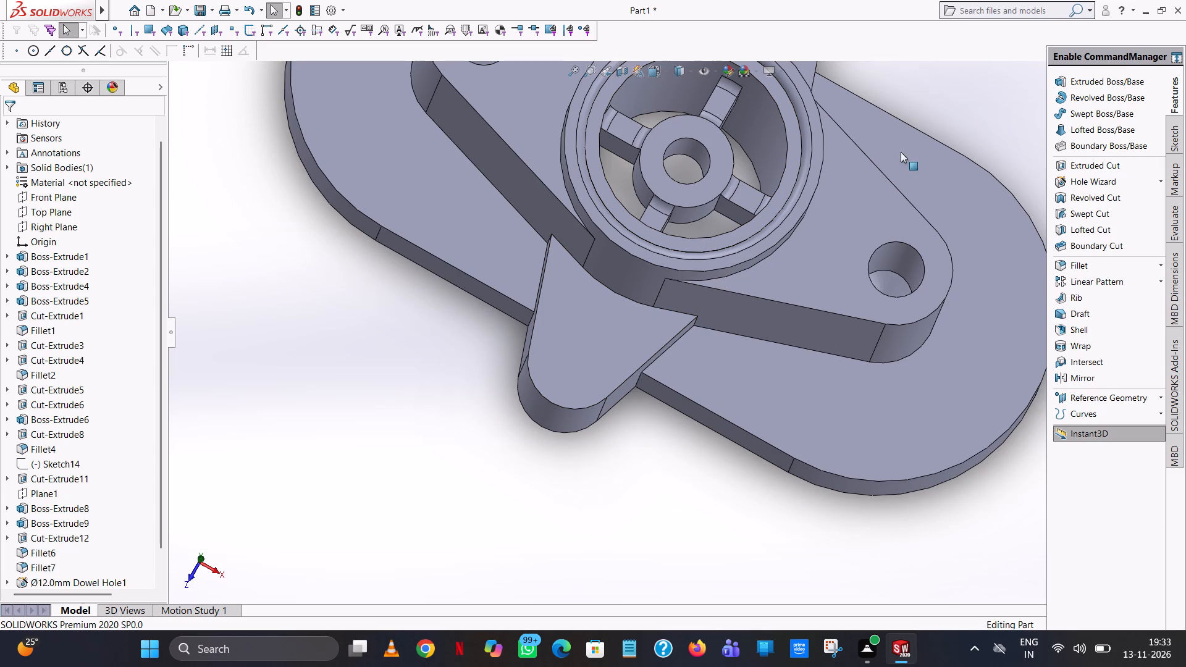
{"action": "left_click", "coordinate": [1090, 271]}
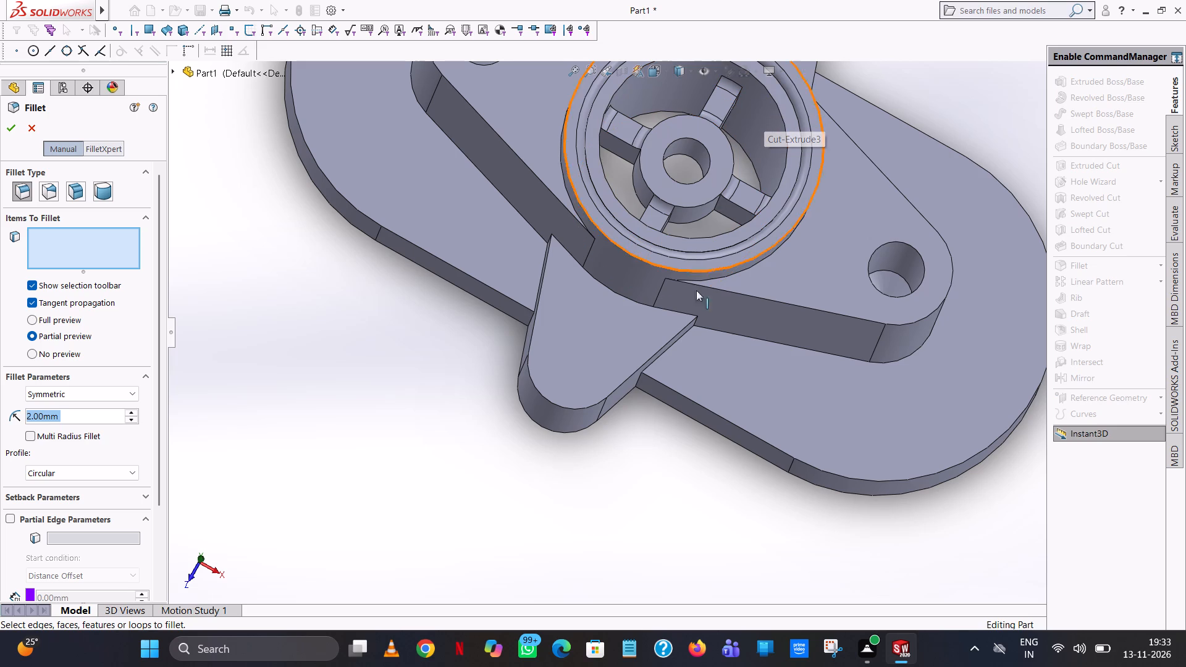
{"action": "scroll", "coordinate": [744, 124], "scroll_direction": "down", "scroll_amount": 3}
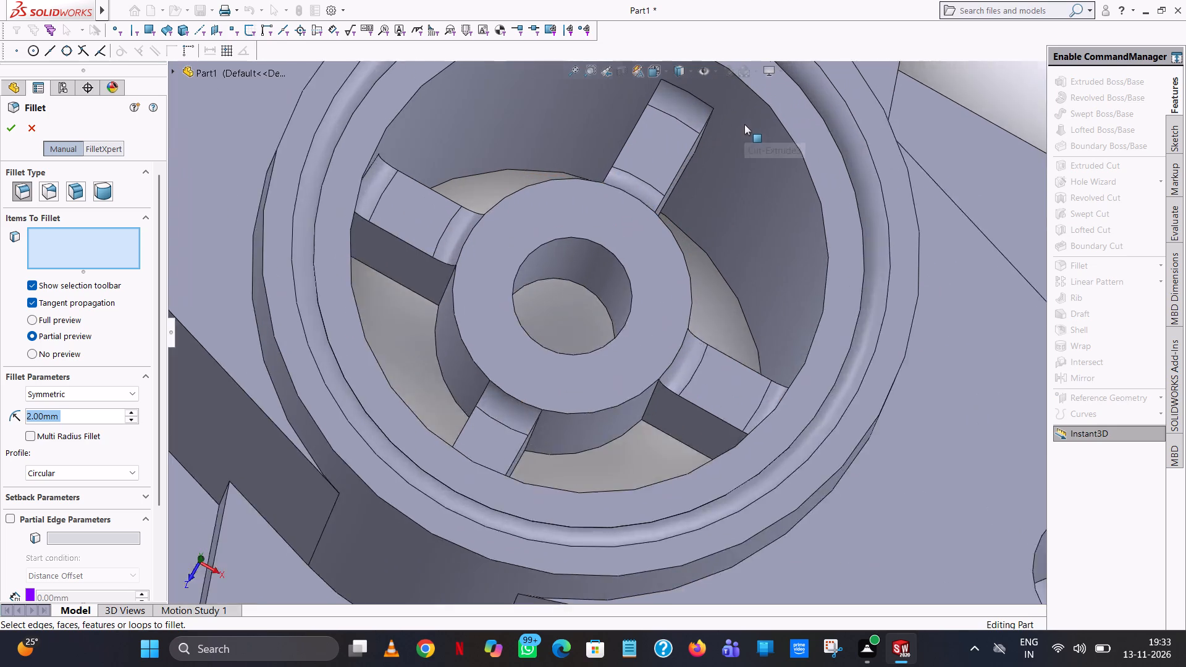
{"action": "scroll", "coordinate": [744, 124], "scroll_direction": "down", "scroll_amount": 3}
{"action": "middle_click_drag", "start_coordinate": [732, 108], "coordinate": [715, 77]}
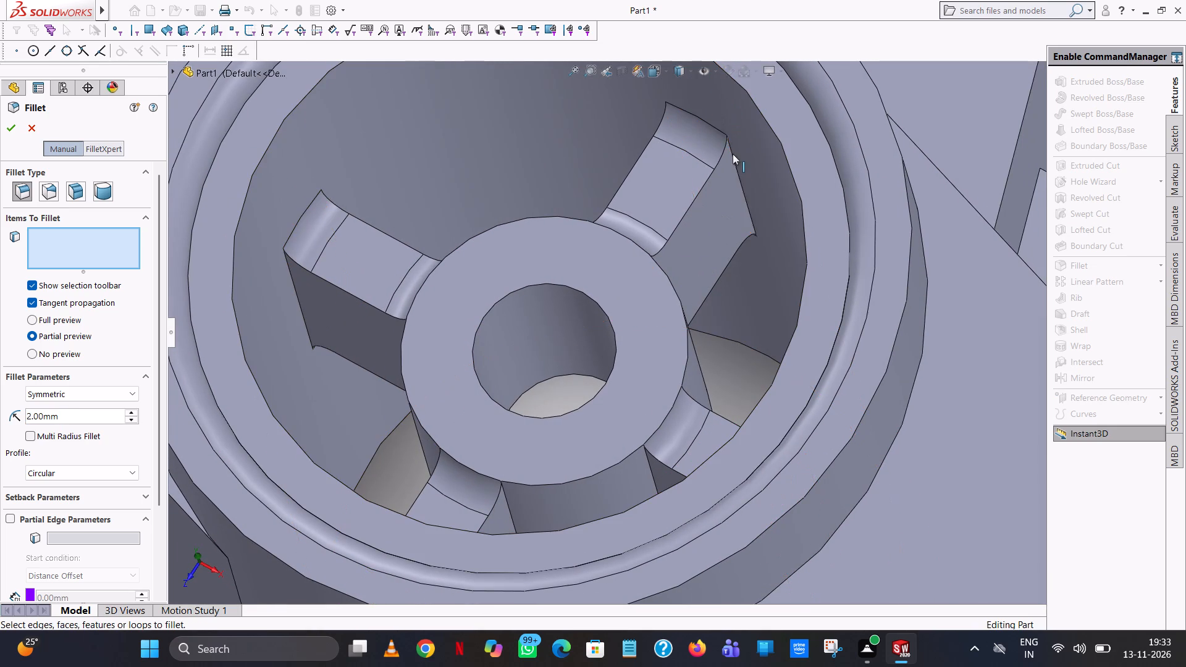
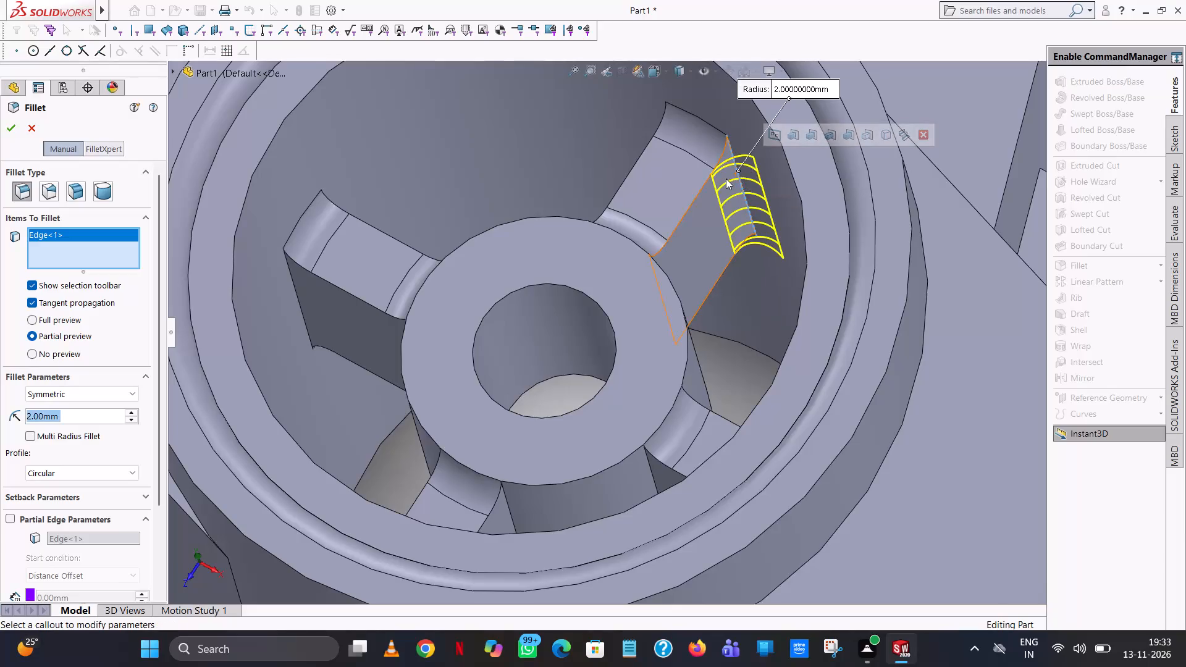
Fillet the eight upright edges where the sides of the four internal ribs meet the bore wall with a 2 mm radius.
{"action": "scroll", "coordinate": [726, 178], "scroll_direction": "up", "scroll_amount": 2}
{"action": "middle_click_drag", "start_coordinate": [725, 179], "coordinate": [753, 261]}
{"action": "middle_click_drag", "start_coordinate": [712, 249], "coordinate": [715, 216]}
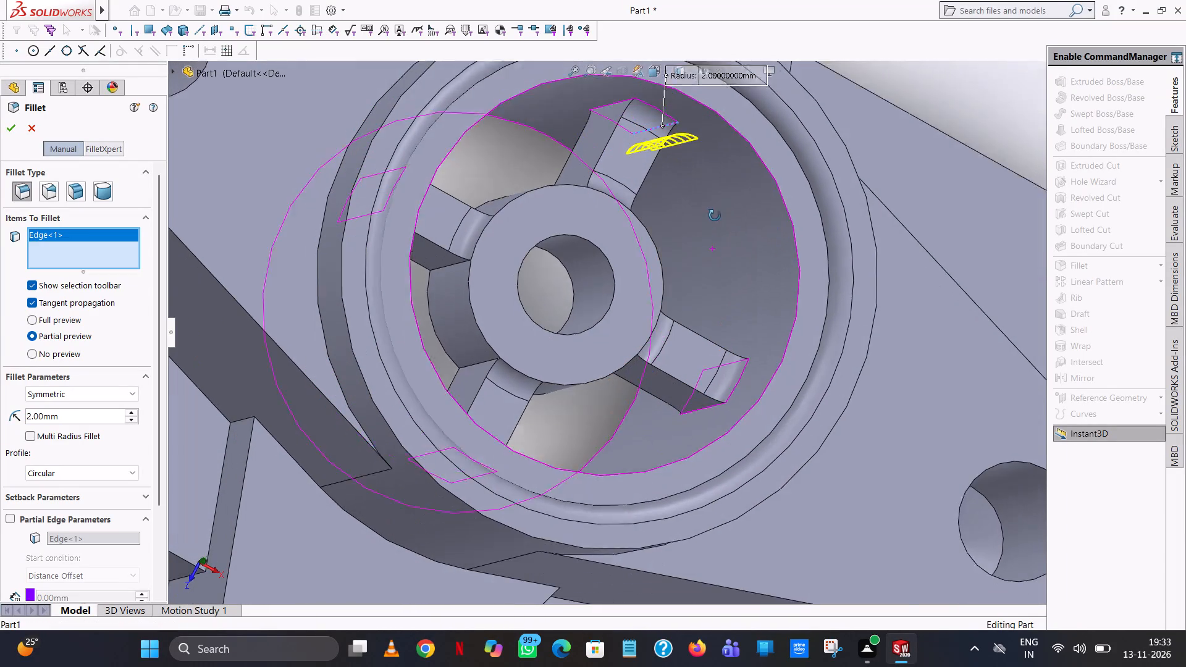
{"action": "middle_click_drag", "start_coordinate": [715, 216], "coordinate": [716, 211]}
{"action": "left_click", "coordinate": [606, 102]}
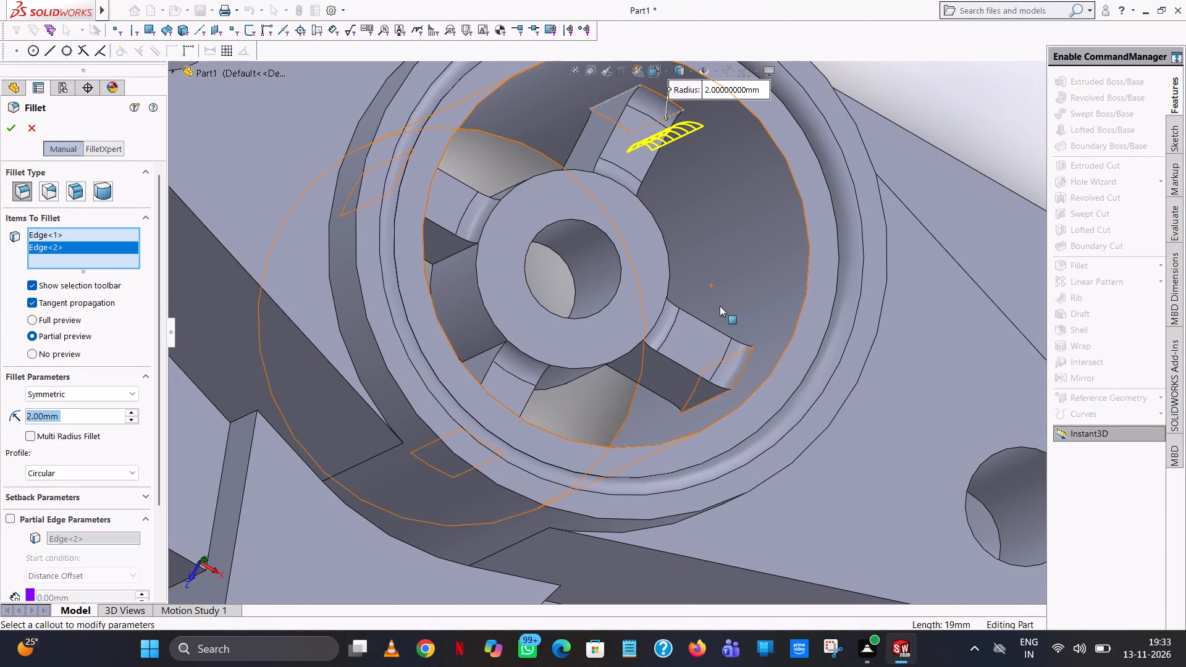
{"action": "left_click", "coordinate": [720, 397]}
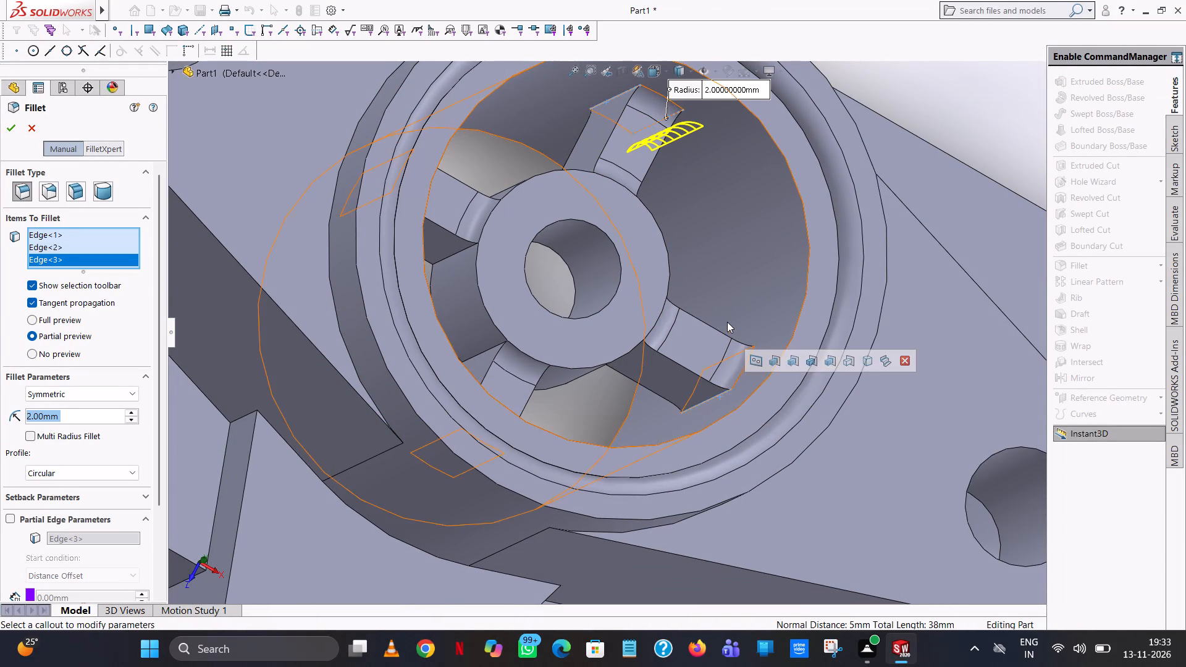
{"action": "middle_click_drag", "start_coordinate": [727, 321], "coordinate": [729, 406]}
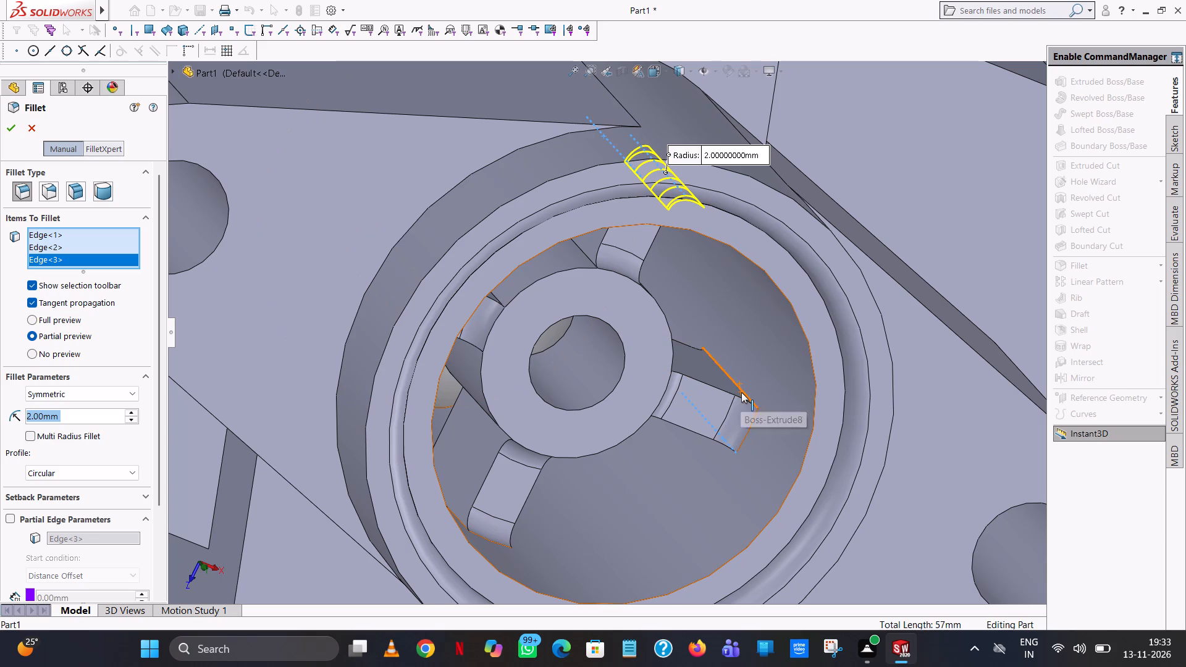
{"action": "left_click", "coordinate": [741, 392]}
{"action": "middle_click_drag", "start_coordinate": [631, 432], "coordinate": [593, 382]}
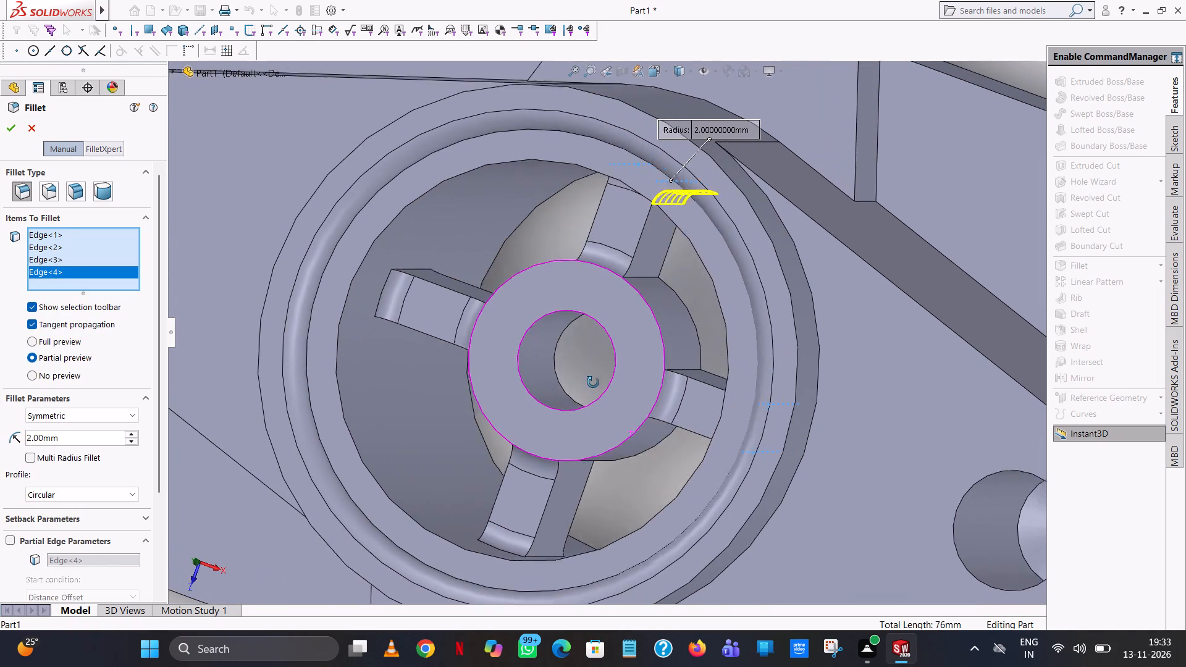
{"action": "middle_click_drag", "start_coordinate": [593, 382], "coordinate": [597, 389]}
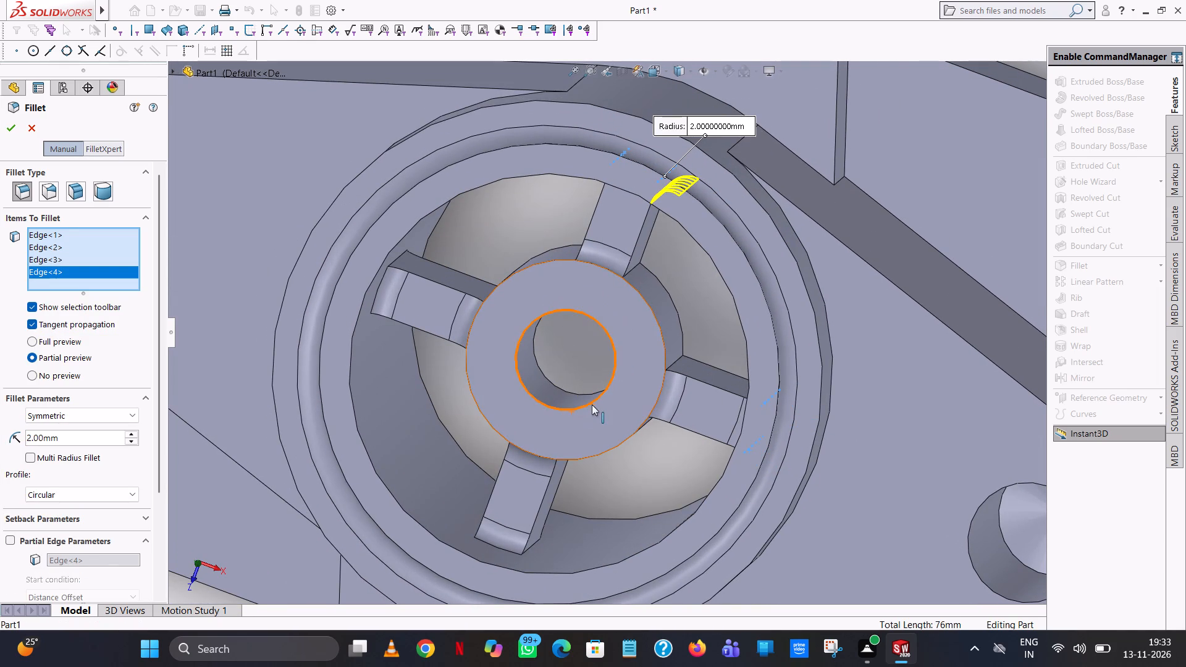
{"action": "middle_click_drag", "start_coordinate": [627, 467], "coordinate": [646, 416]}
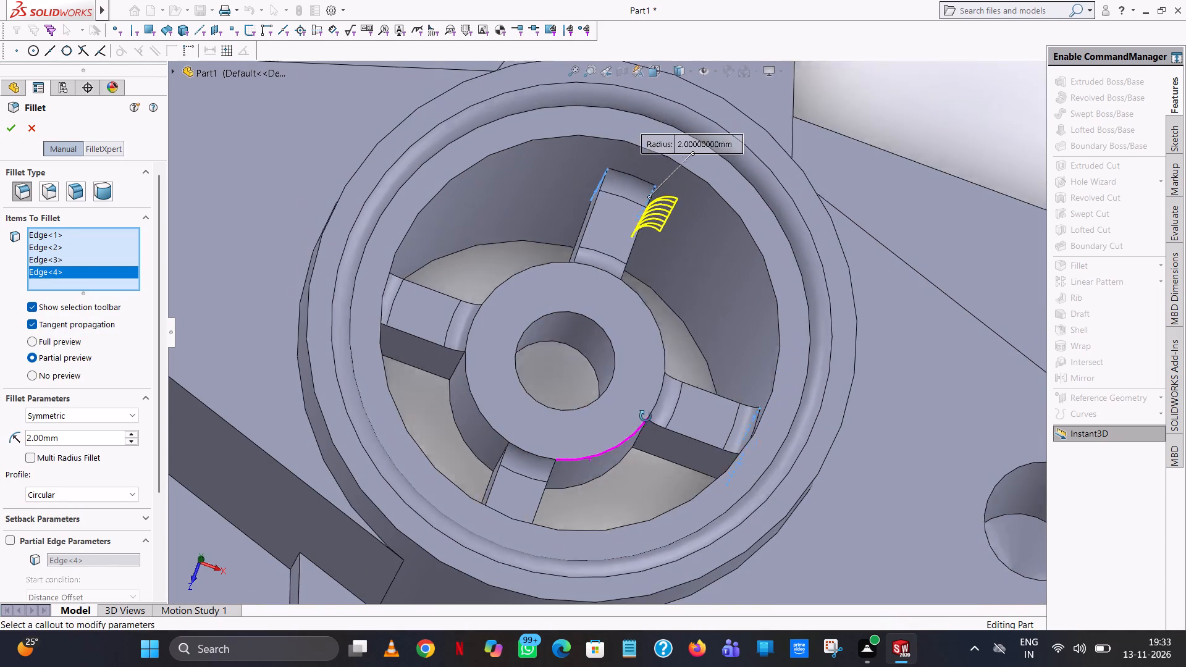
{"action": "middle_click_drag", "start_coordinate": [646, 416], "coordinate": [634, 392]}
{"action": "scroll", "coordinate": [634, 392], "scroll_direction": "up", "scroll_amount": 1}
{"action": "middle_click_drag", "start_coordinate": [670, 424], "coordinate": [668, 427]}
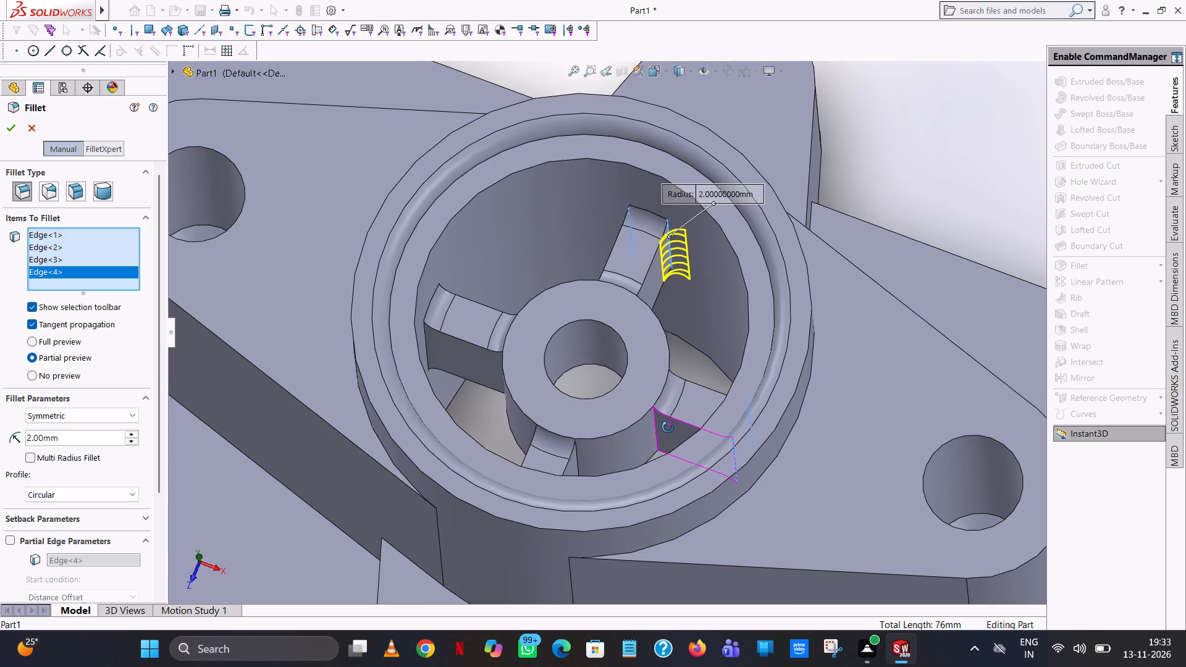
{"action": "middle_click_drag", "start_coordinate": [668, 427], "coordinate": [661, 500]}
{"action": "middle_click_drag", "start_coordinate": [661, 499], "coordinate": [676, 492]}
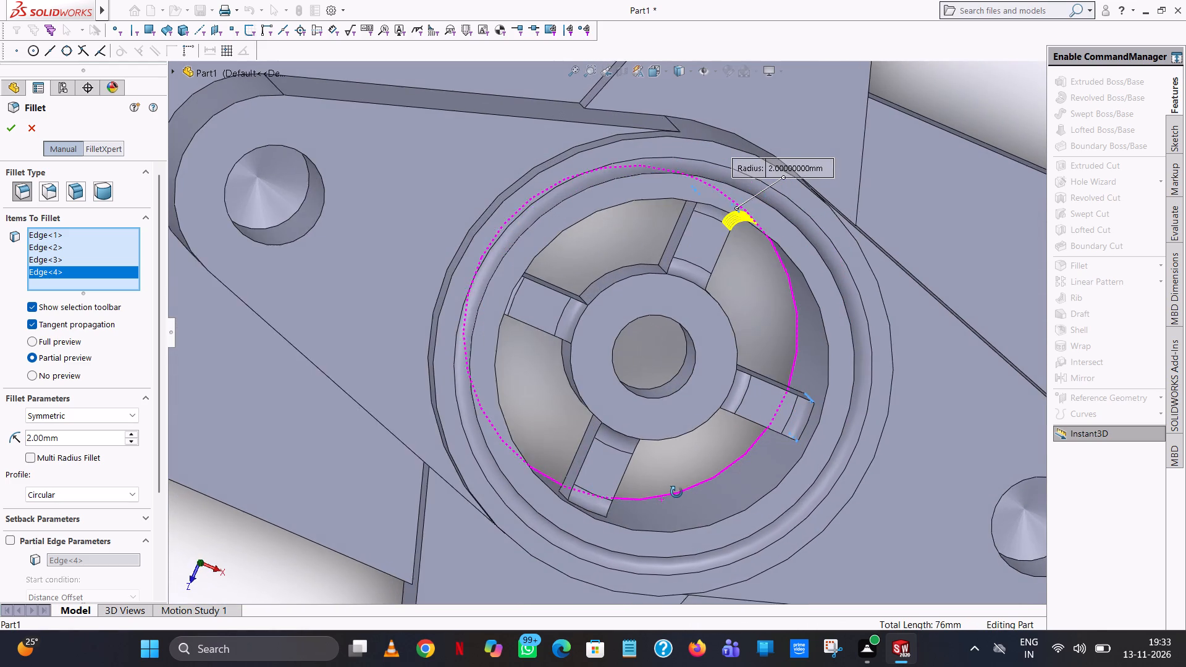
{"action": "middle_click_drag", "start_coordinate": [676, 492], "coordinate": [672, 492]}
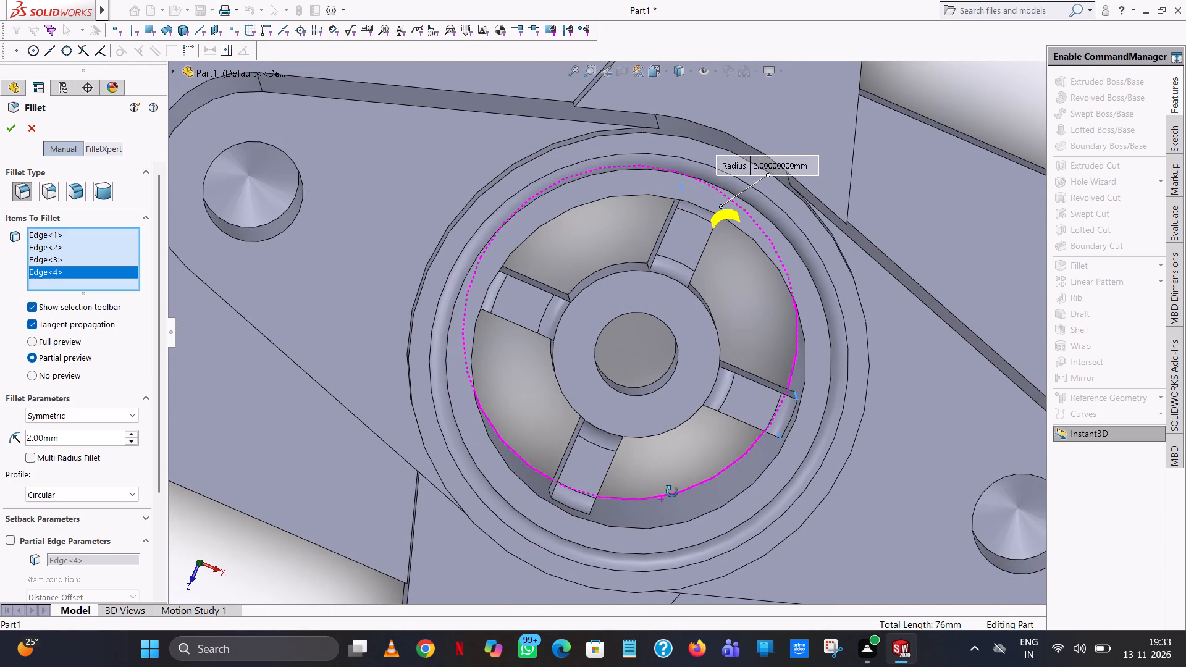
{"action": "middle_click_drag", "start_coordinate": [672, 492], "coordinate": [651, 496]}
{"action": "scroll", "coordinate": [650, 497], "scroll_direction": "up", "scroll_amount": 1}
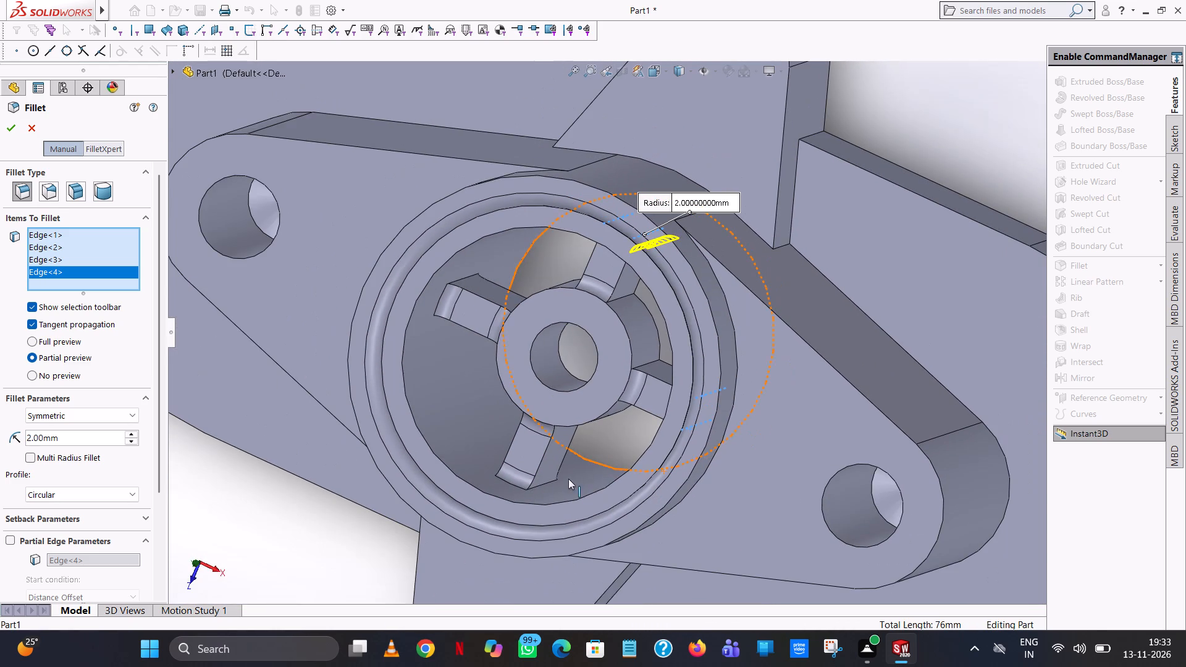
{"action": "left_click", "coordinate": [542, 485]}
{"action": "middle_click_drag", "start_coordinate": [437, 428], "coordinate": [446, 438]}
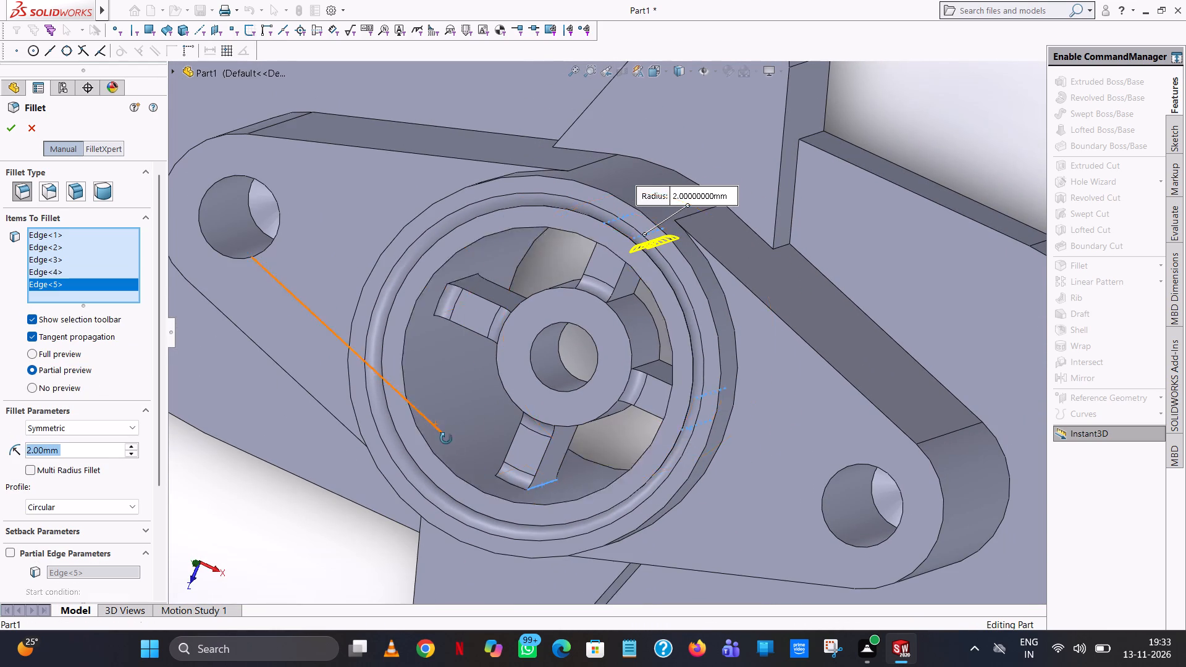
{"action": "middle_click_drag", "start_coordinate": [446, 438], "coordinate": [467, 481]}
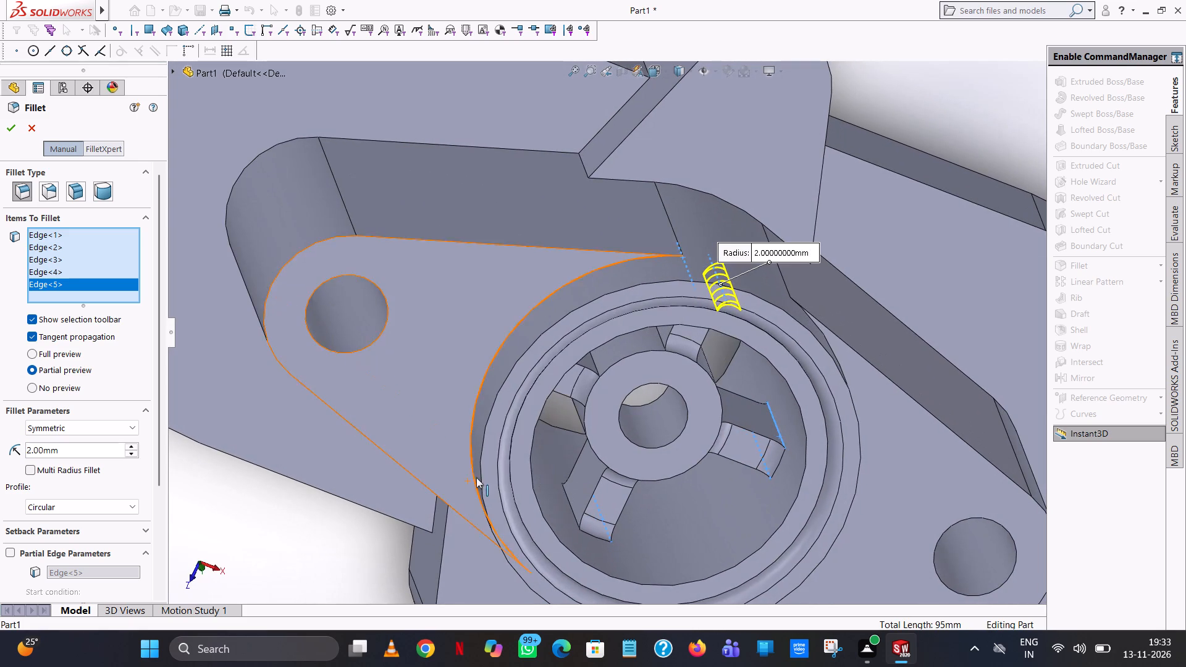
{"action": "left_click", "coordinate": [576, 522]}
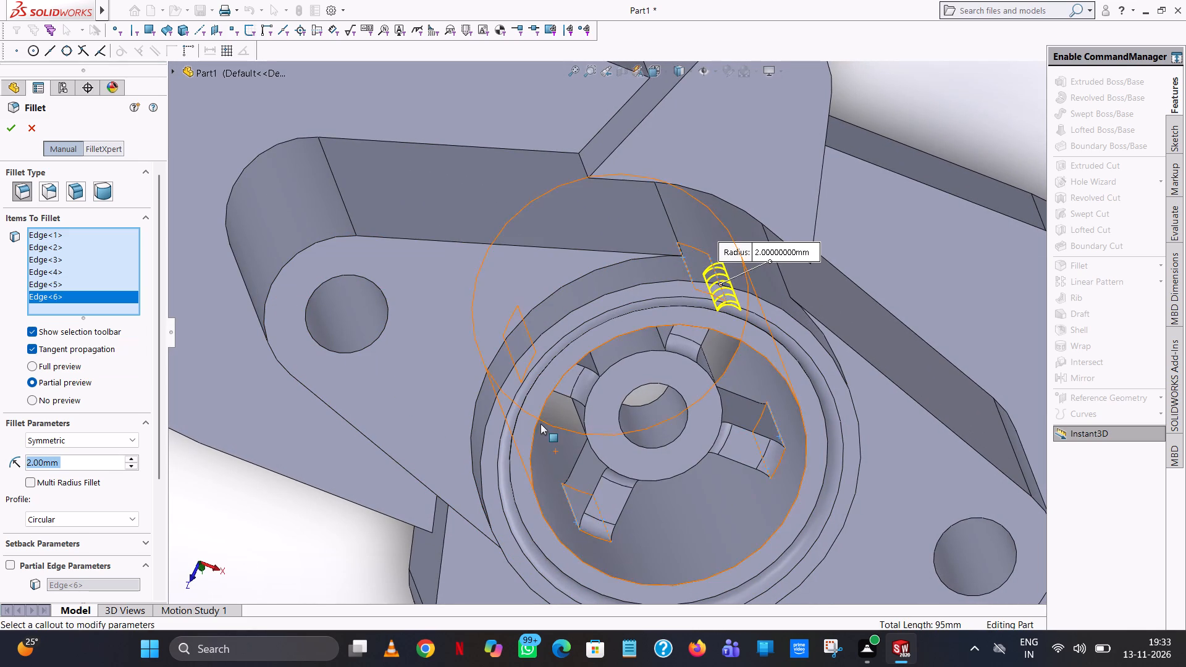
{"action": "middle_click_drag", "start_coordinate": [540, 423], "coordinate": [515, 358]}
{"action": "scroll", "coordinate": [429, 277], "scroll_direction": "down", "scroll_amount": 2}
{"action": "middle_click_drag", "start_coordinate": [431, 276], "coordinate": [430, 254]}
{"action": "scroll", "coordinate": [430, 254], "scroll_direction": "up", "scroll_amount": 1}
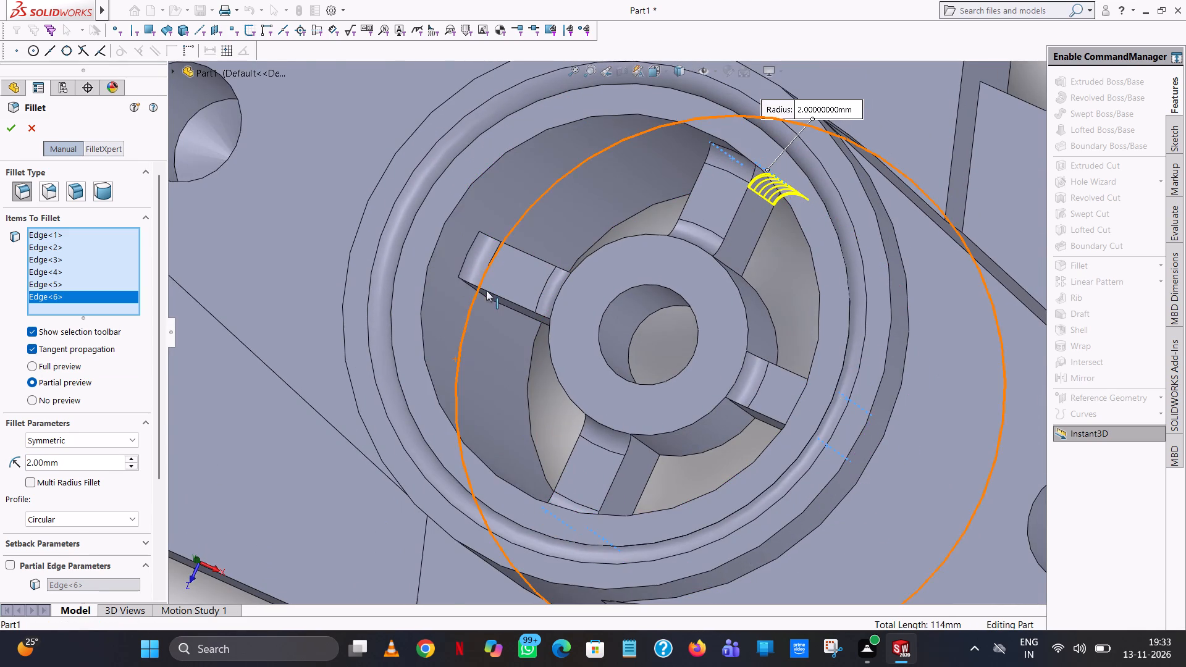
{"action": "left_click", "coordinate": [505, 295]}
{"action": "middle_click_drag", "start_coordinate": [567, 258], "coordinate": [568, 257]}
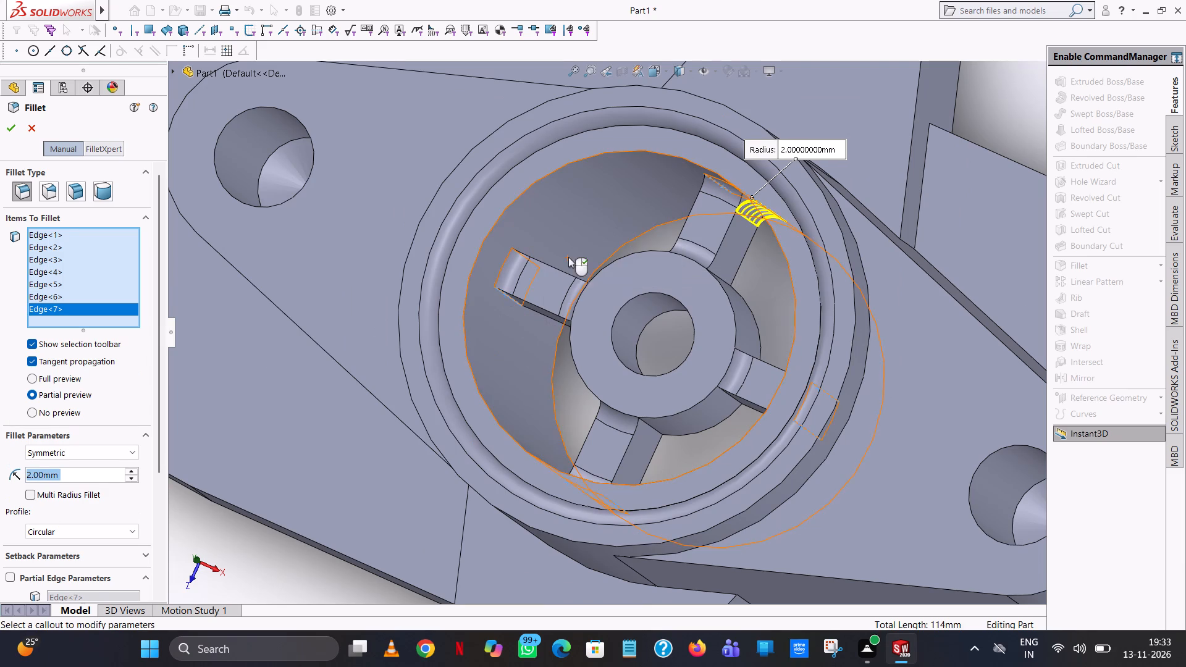
{"action": "middle_click_drag", "start_coordinate": [568, 257], "coordinate": [549, 354]}
{"action": "middle_click_drag", "start_coordinate": [548, 355], "coordinate": [537, 399]}
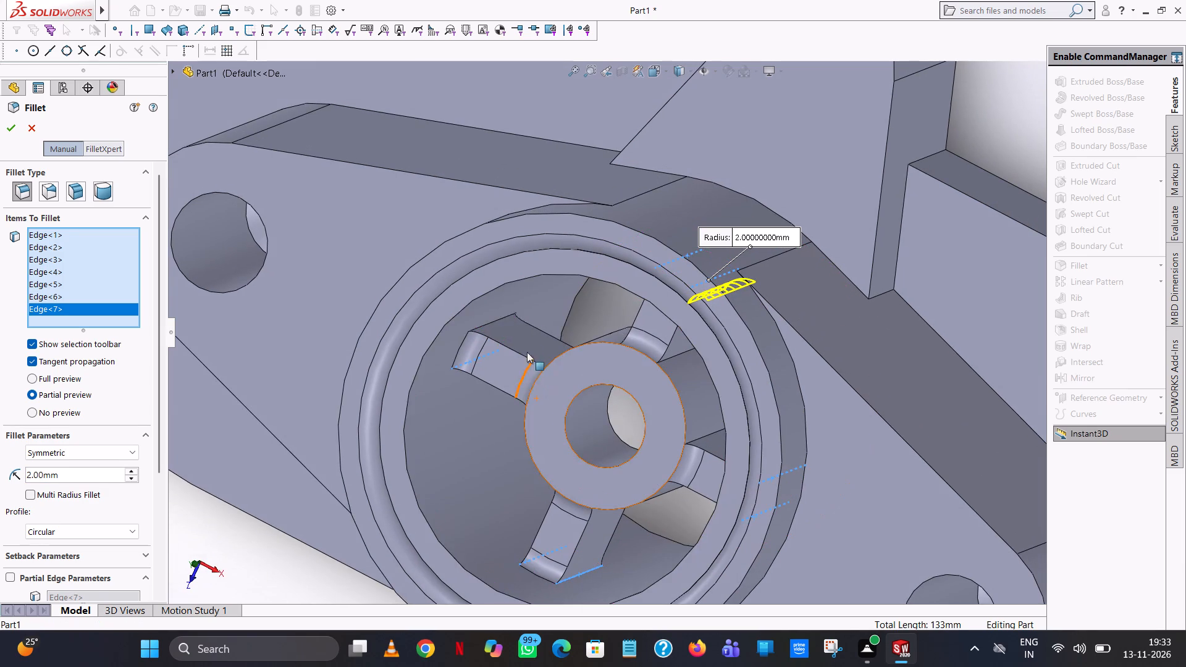
{"action": "left_click", "coordinate": [490, 324]}
{"action": "middle_click_drag", "start_coordinate": [537, 313], "coordinate": [537, 311]}
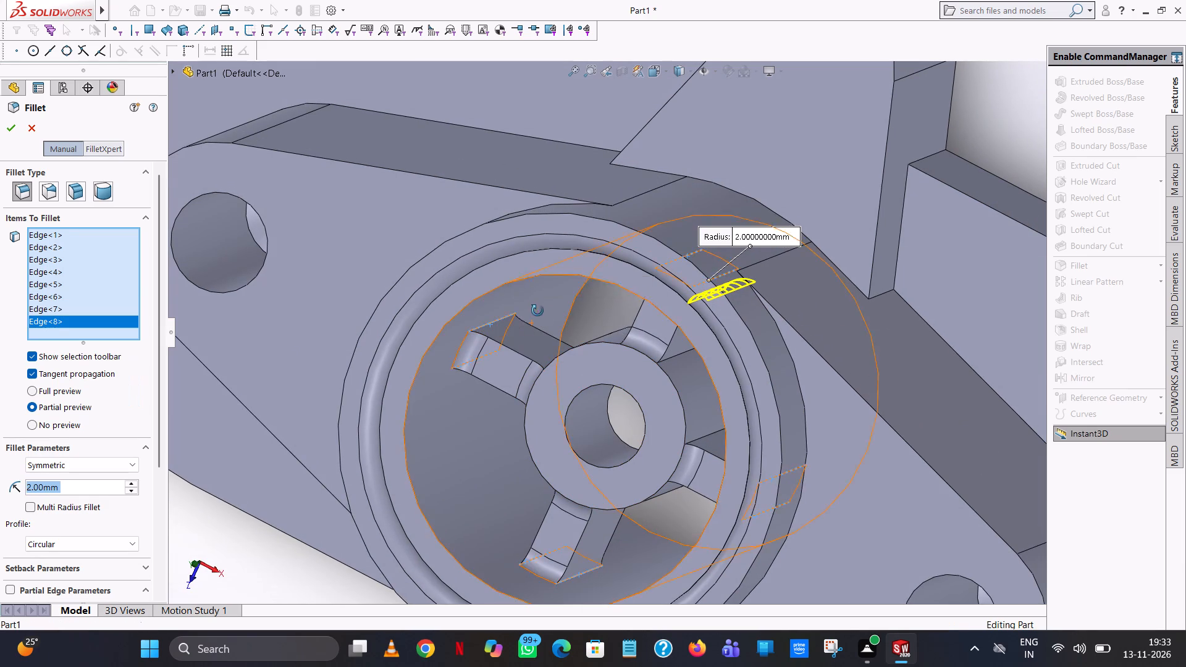
{"action": "middle_click_drag", "start_coordinate": [537, 311], "coordinate": [571, 249]}
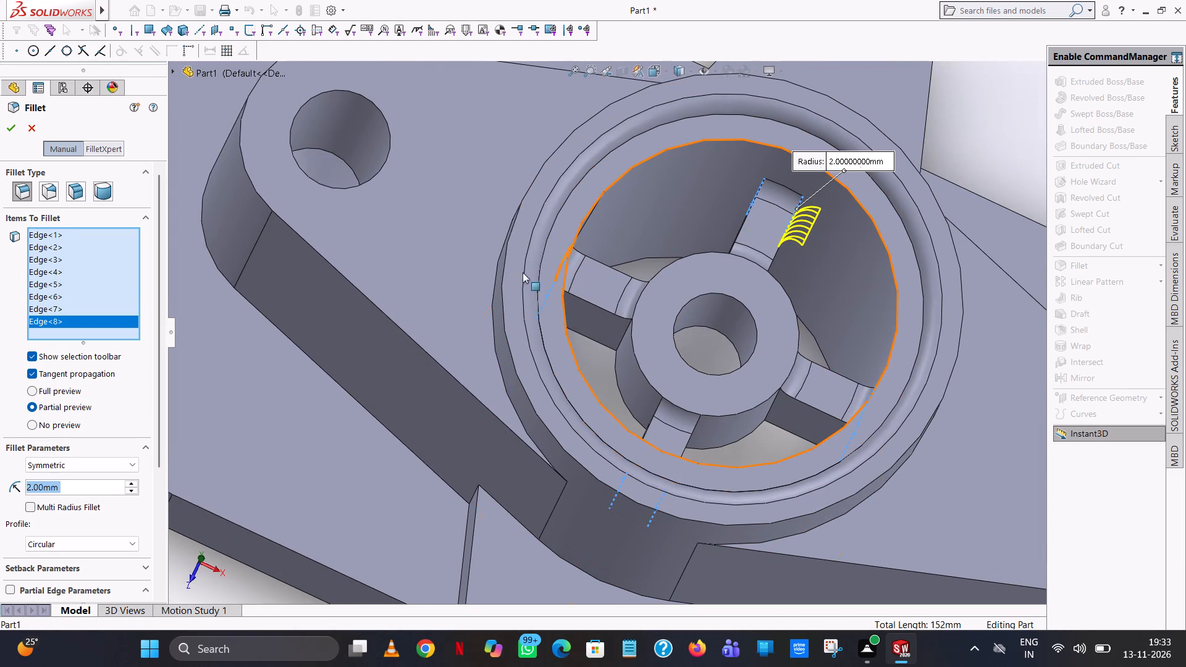
{"action": "left_click", "coordinate": [17, 127]}
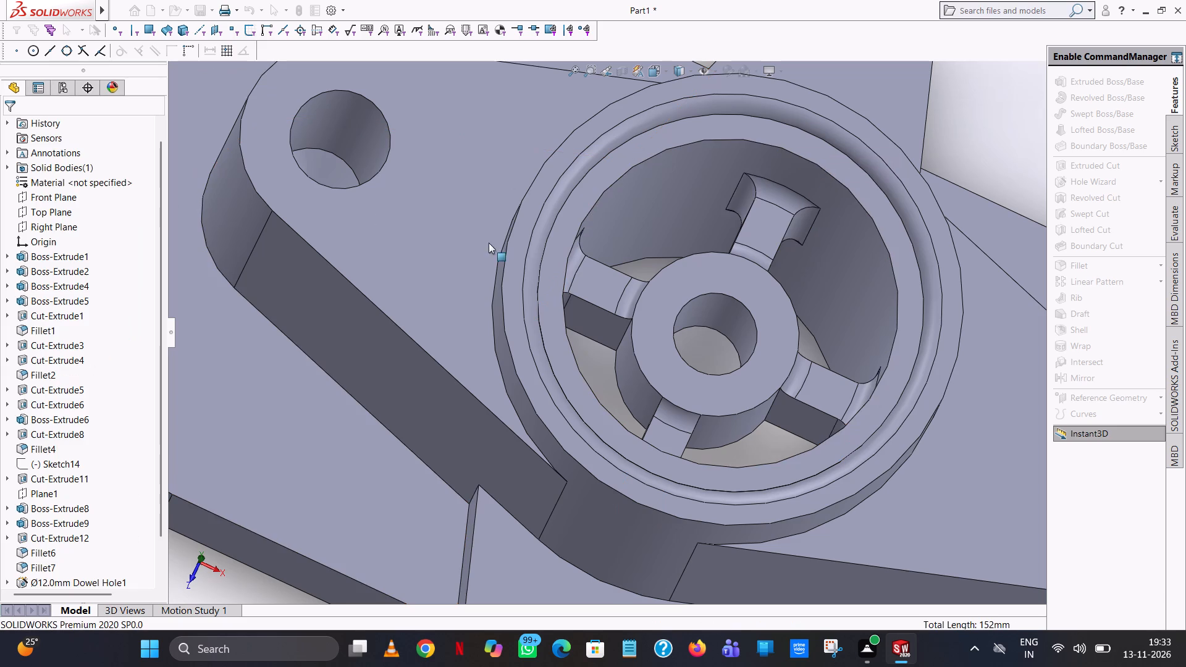
Examine the filleted ribs inside the bore and the whole part from above and from oblique angles.
{"action": "scroll", "coordinate": [802, 293], "scroll_direction": "up", "scroll_amount": 2}
{"action": "middle_click_drag", "start_coordinate": [789, 285], "coordinate": [780, 325]}
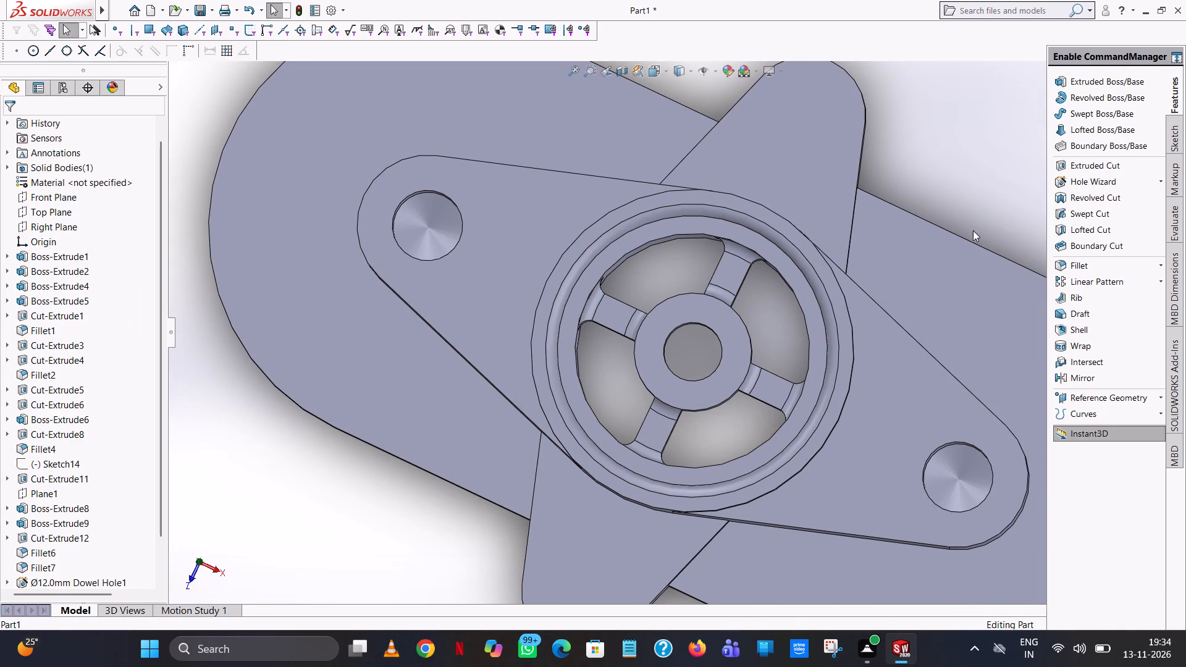
{"action": "left_click", "coordinate": [1092, 265]}
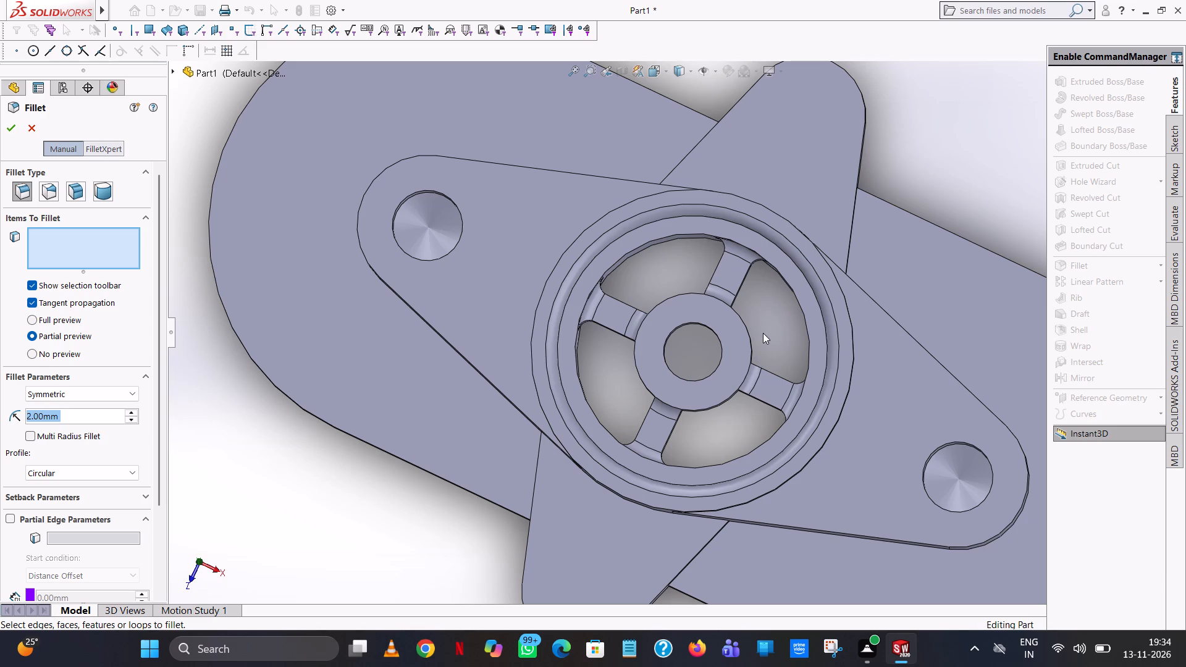
{"action": "left_click", "coordinate": [23, 124]}
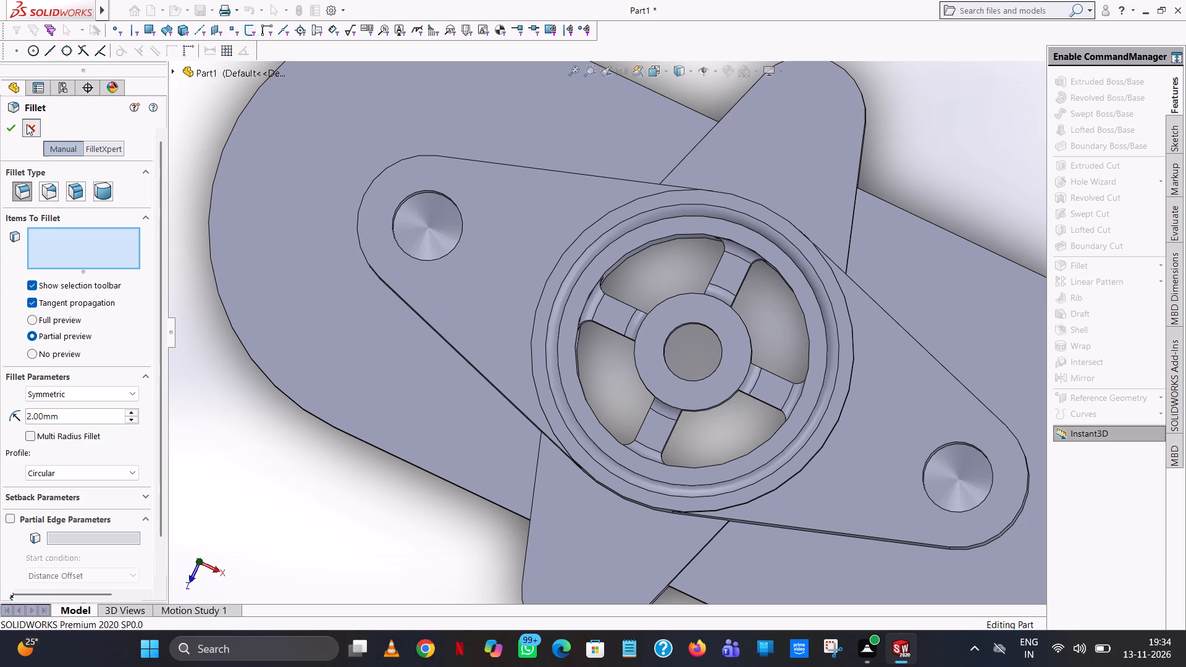
{"action": "middle_click_drag", "start_coordinate": [620, 528], "coordinate": [619, 450]}
{"action": "scroll", "coordinate": [619, 450], "scroll_direction": "up", "scroll_amount": 4}
{"action": "middle_click_drag", "start_coordinate": [619, 450], "coordinate": [605, 510]}
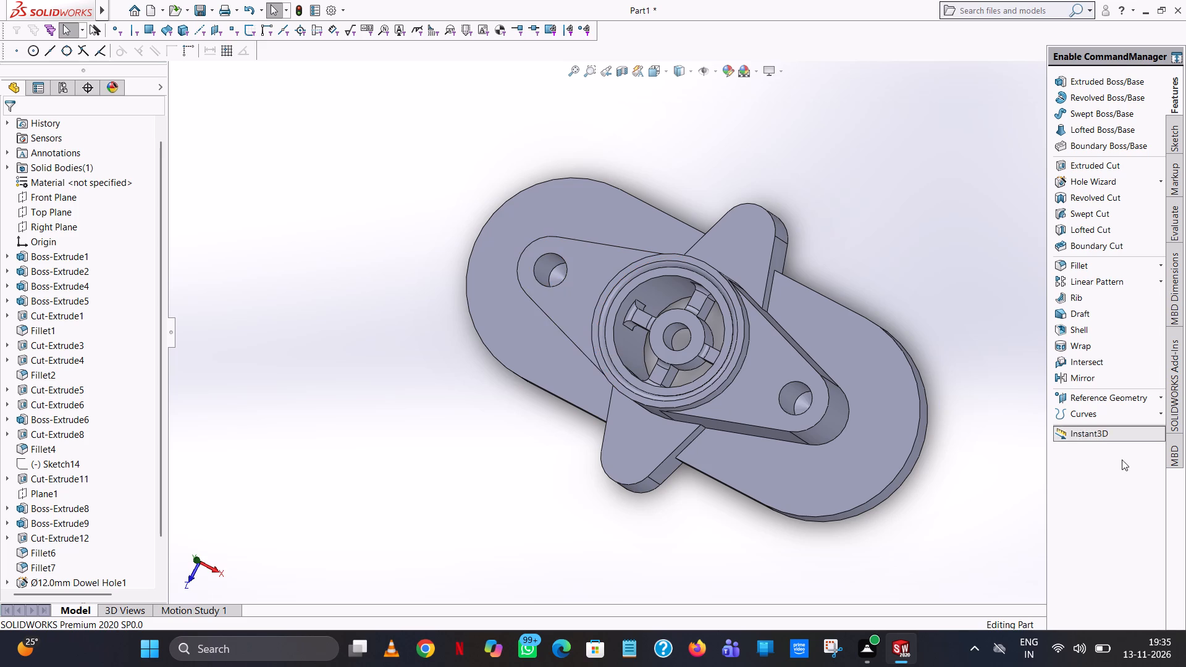
{"action": "scroll", "coordinate": [799, 522], "scroll_direction": "down", "scroll_amount": 1}
{"action": "middle_click_drag", "start_coordinate": [799, 522], "coordinate": [803, 496]}
{"action": "scroll", "coordinate": [799, 464], "scroll_direction": "up", "scroll_amount": 1}
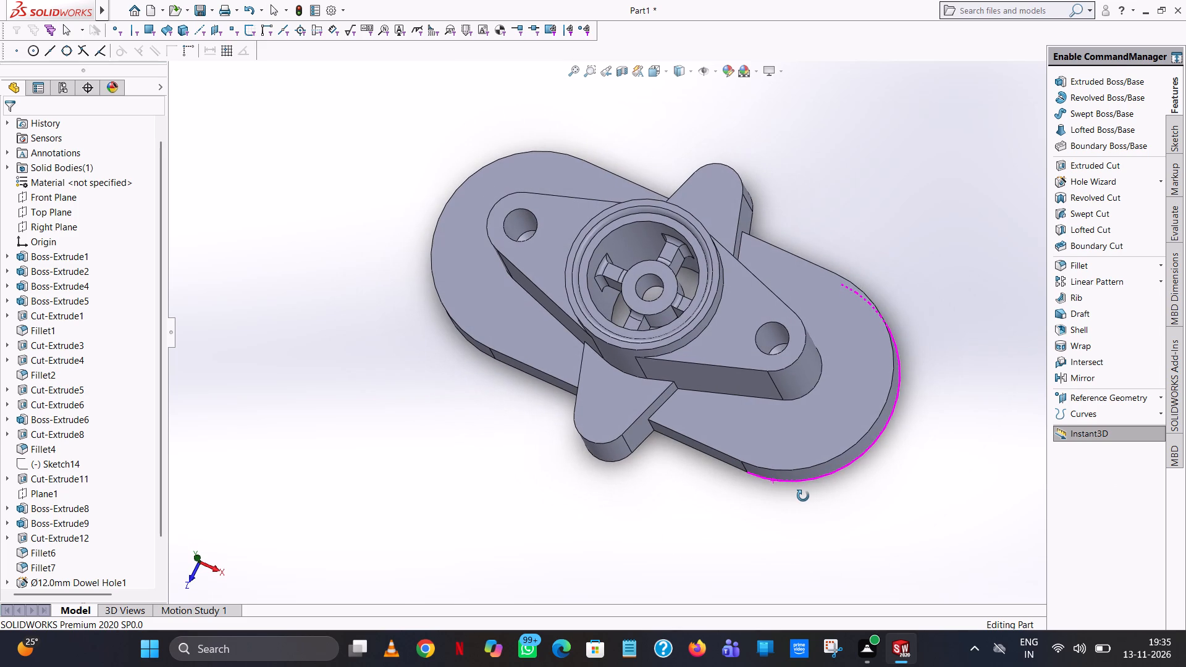
{"action": "middle_click_drag", "start_coordinate": [803, 496], "coordinate": [813, 532]}
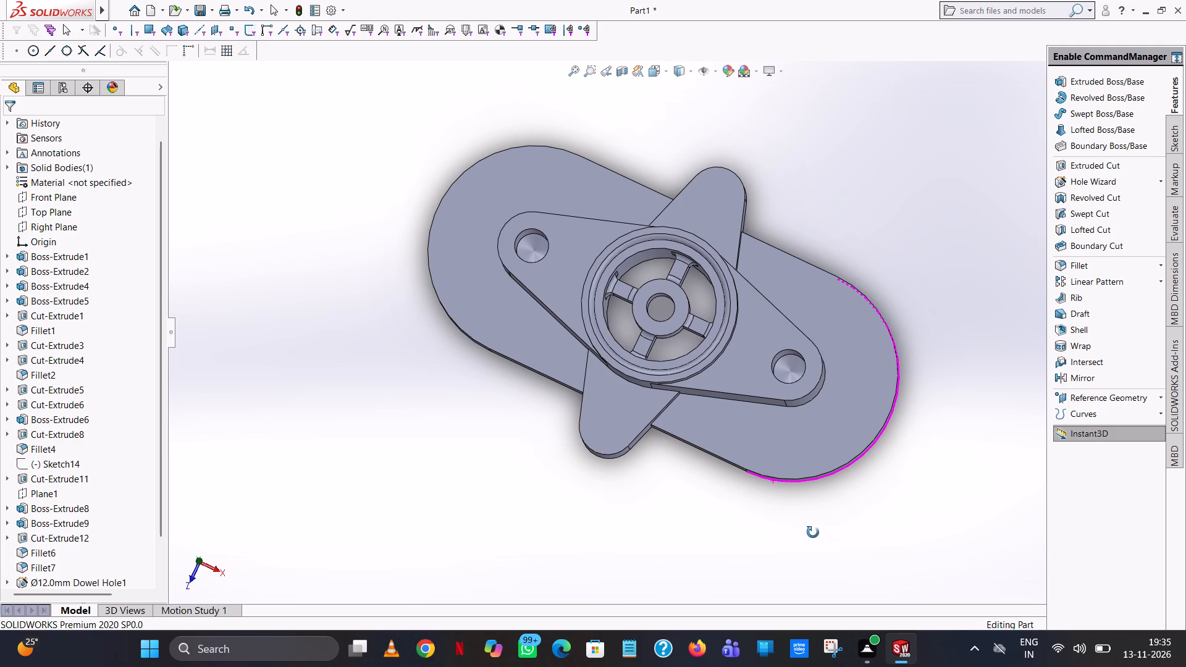
{"action": "middle_click_drag", "start_coordinate": [813, 532], "coordinate": [812, 553]}
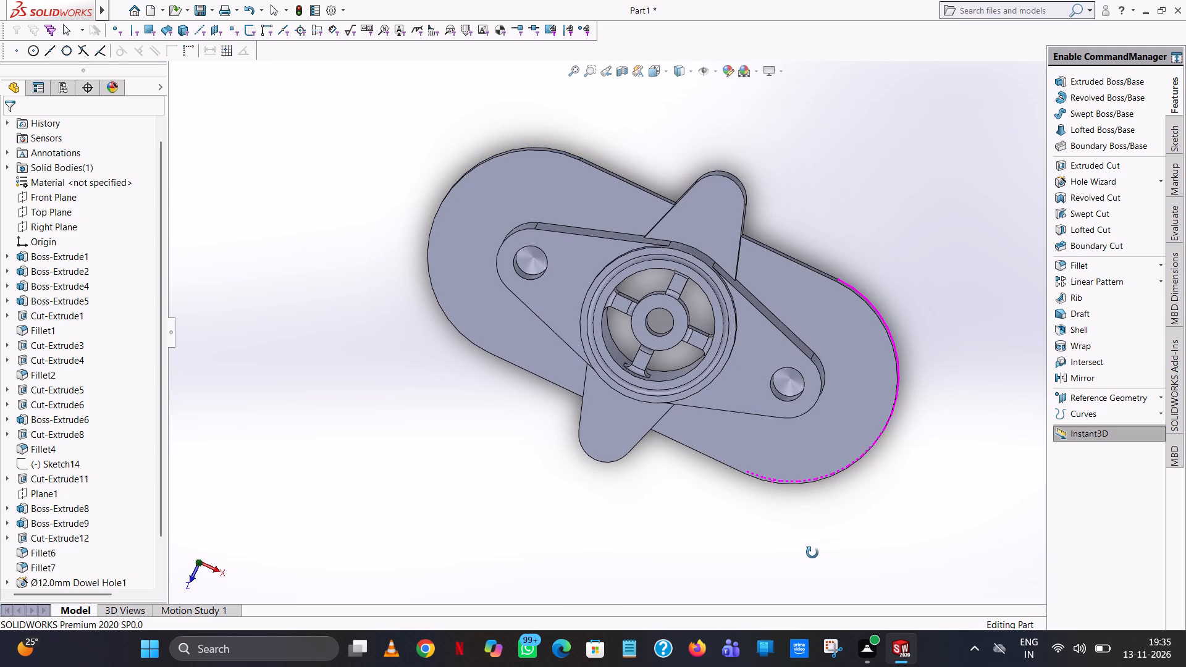
{"action": "middle_click_drag", "start_coordinate": [812, 553], "coordinate": [762, 487]}
{"action": "scroll", "coordinate": [781, 494], "scroll_direction": "down", "scroll_amount": 1}
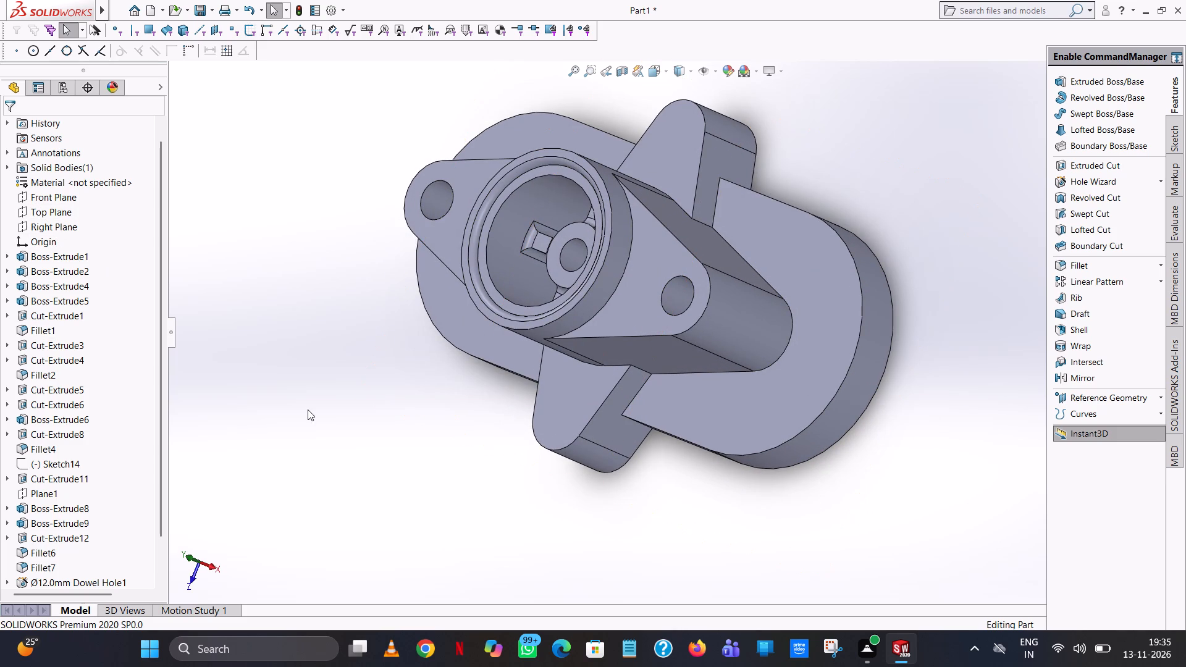
{"action": "middle_click_drag", "start_coordinate": [377, 292], "coordinate": [458, 209]}
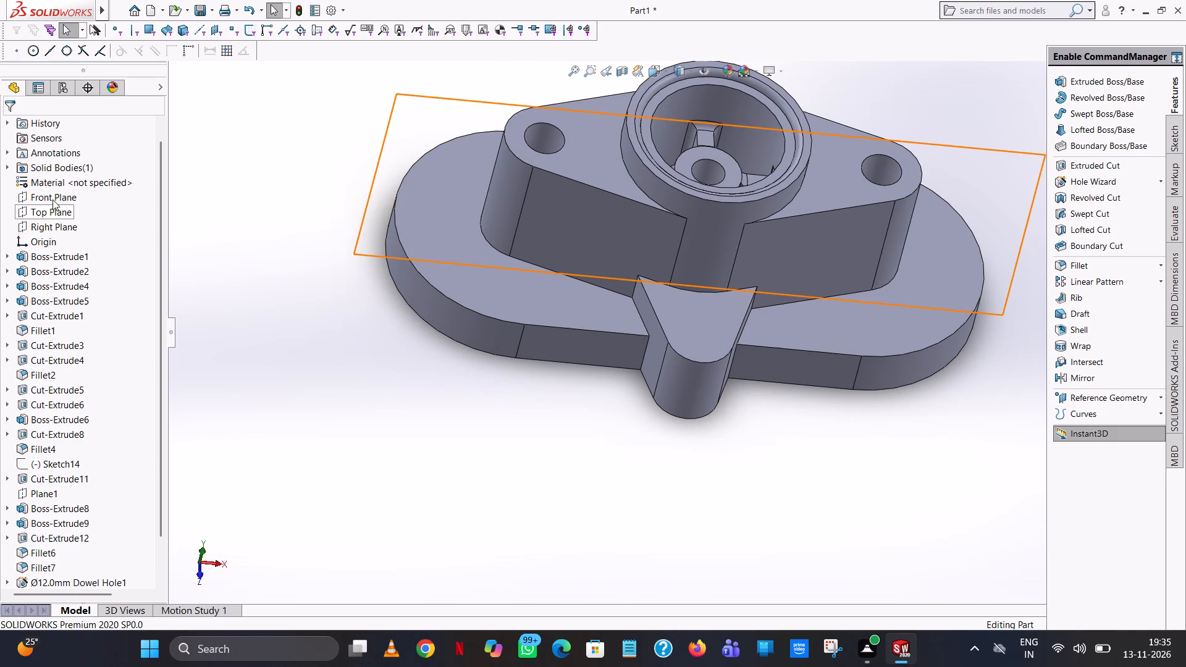
Open a new sketch on the Front Plane and orient the view normal to it.
{"action": "left_click", "coordinate": [53, 199]}
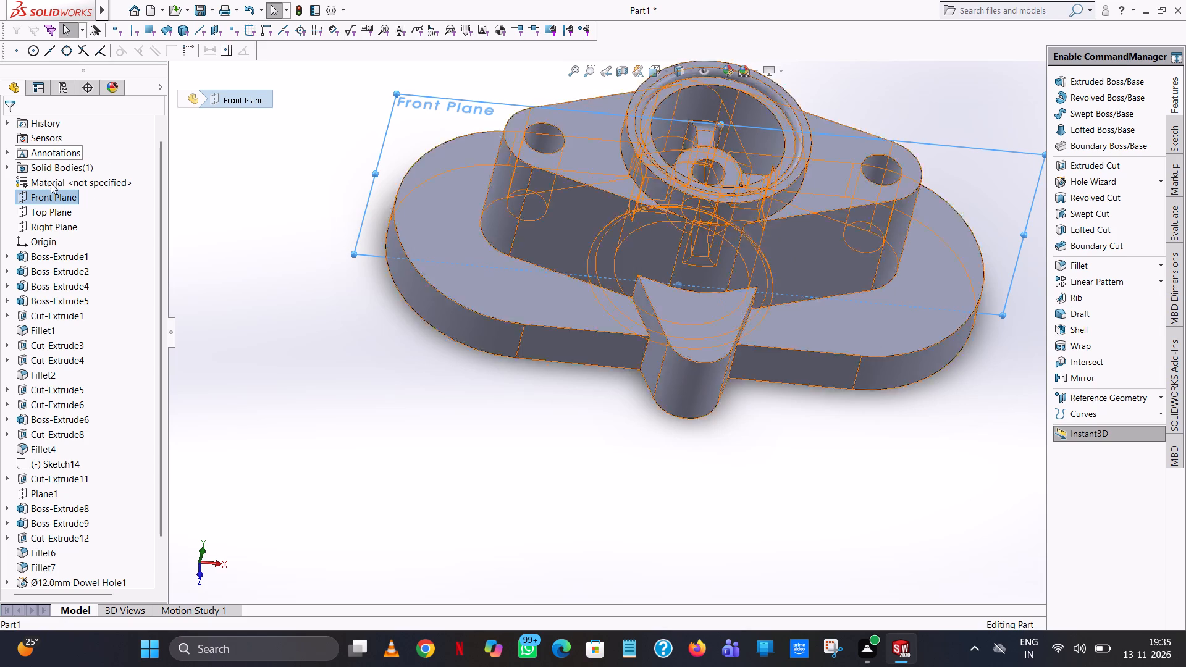
{"action": "right_click", "coordinate": [43, 197]}
{"action": "left_click", "coordinate": [50, 178]}
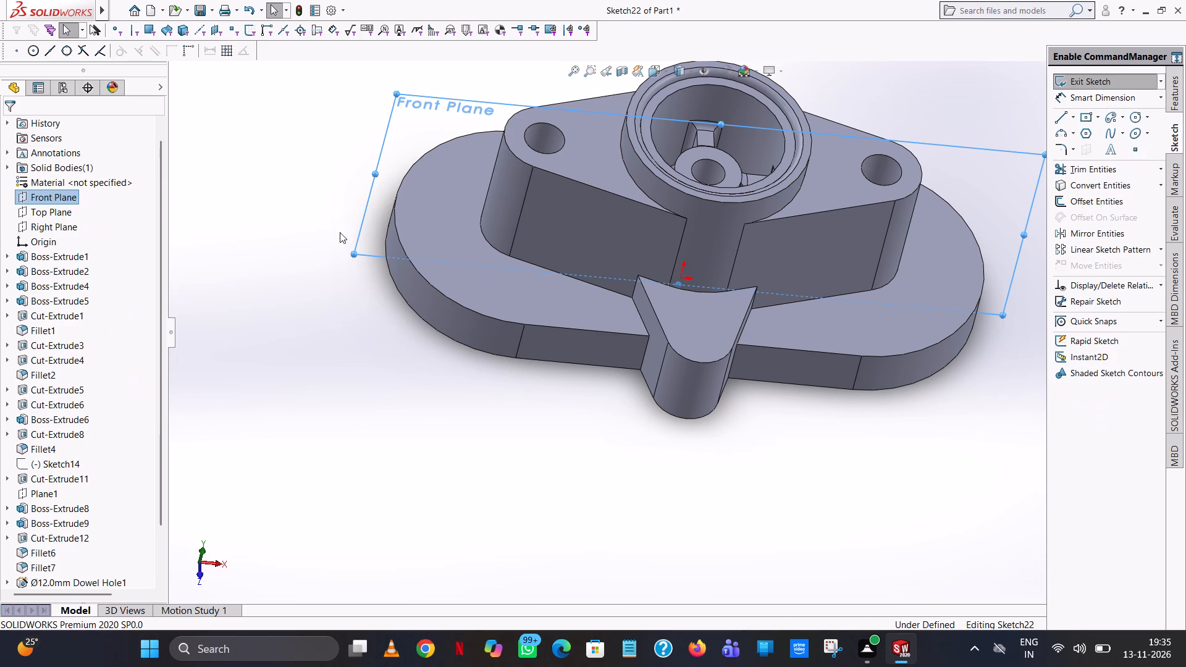
{"action": "scroll", "coordinate": [679, 298], "scroll_direction": "up", "scroll_amount": 2}
{"action": "middle_click_drag", "start_coordinate": [679, 296], "coordinate": [665, 225]}
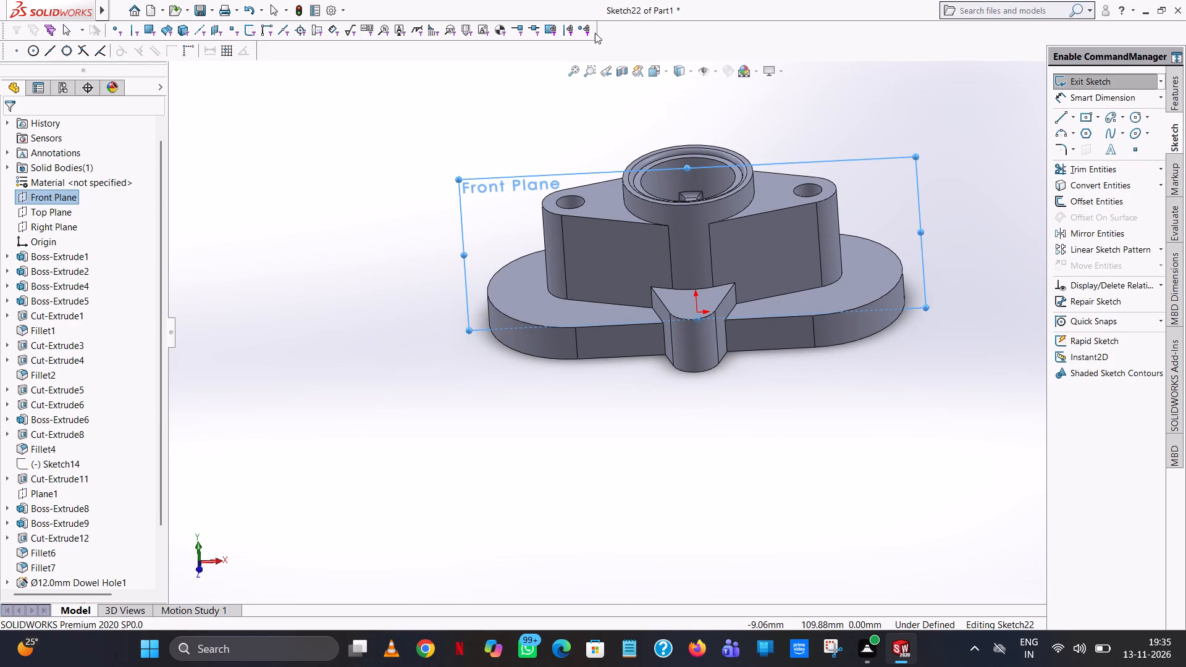
{"action": "left_click", "coordinate": [665, 73]}
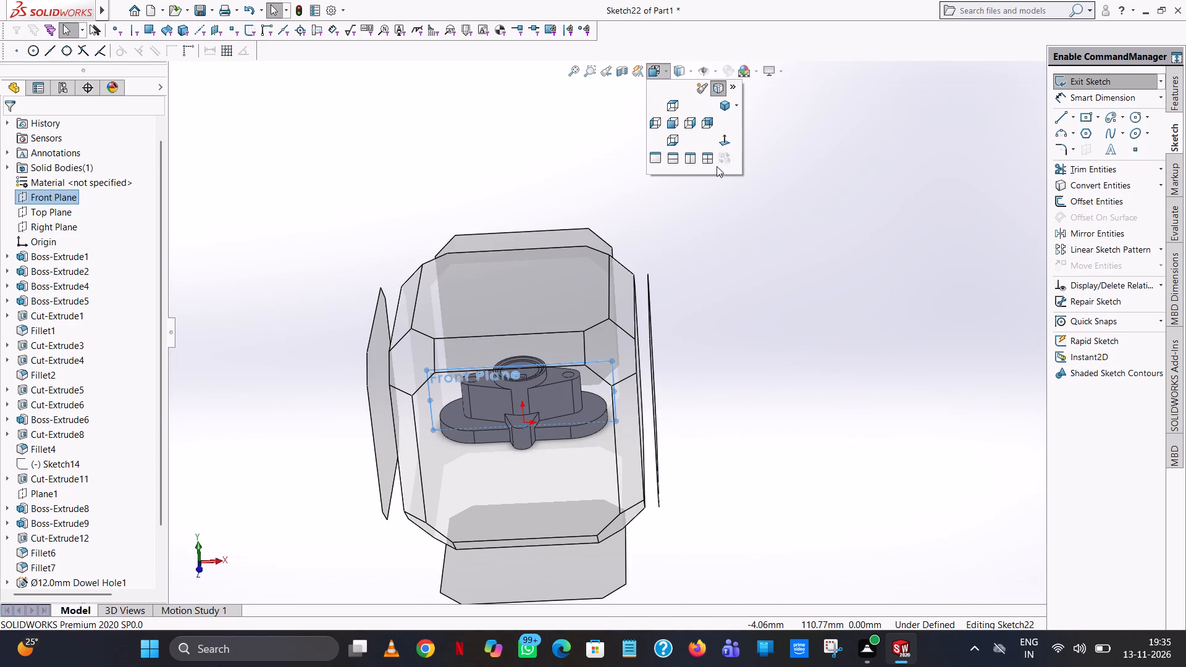
{"action": "left_click", "coordinate": [718, 146]}
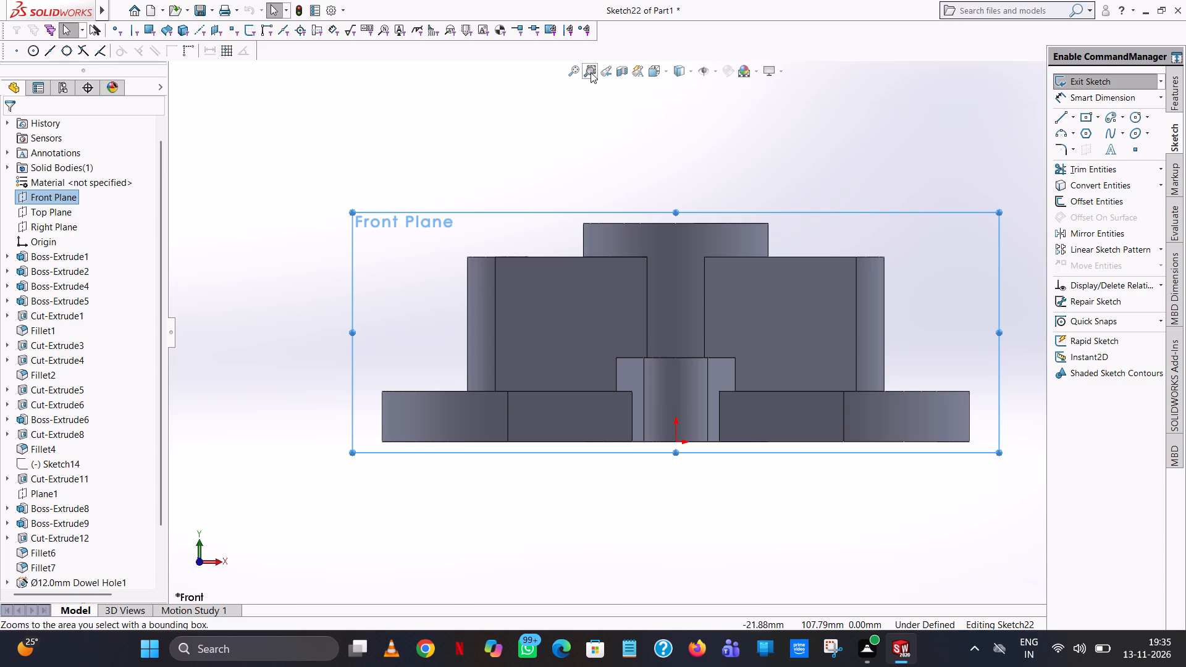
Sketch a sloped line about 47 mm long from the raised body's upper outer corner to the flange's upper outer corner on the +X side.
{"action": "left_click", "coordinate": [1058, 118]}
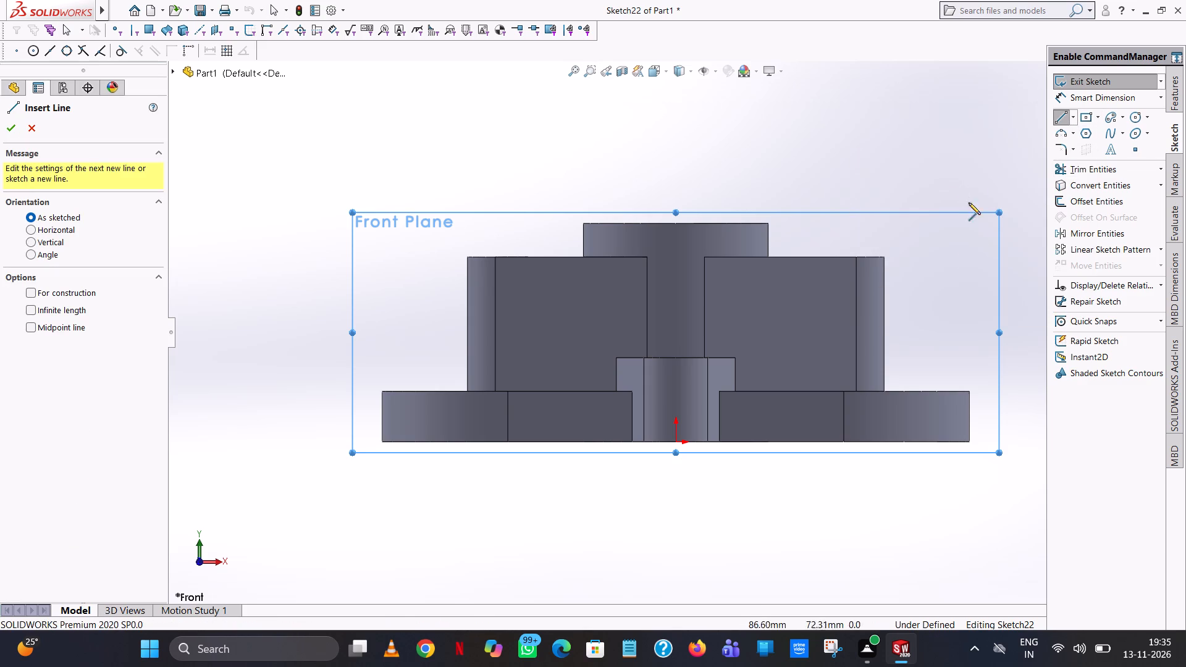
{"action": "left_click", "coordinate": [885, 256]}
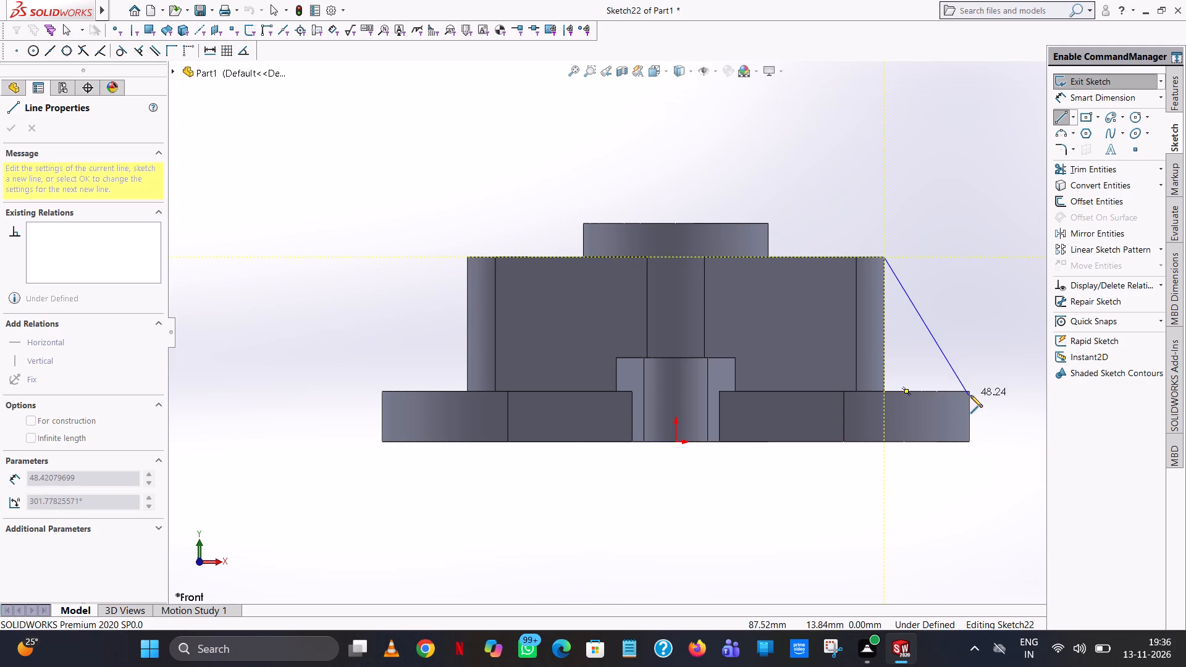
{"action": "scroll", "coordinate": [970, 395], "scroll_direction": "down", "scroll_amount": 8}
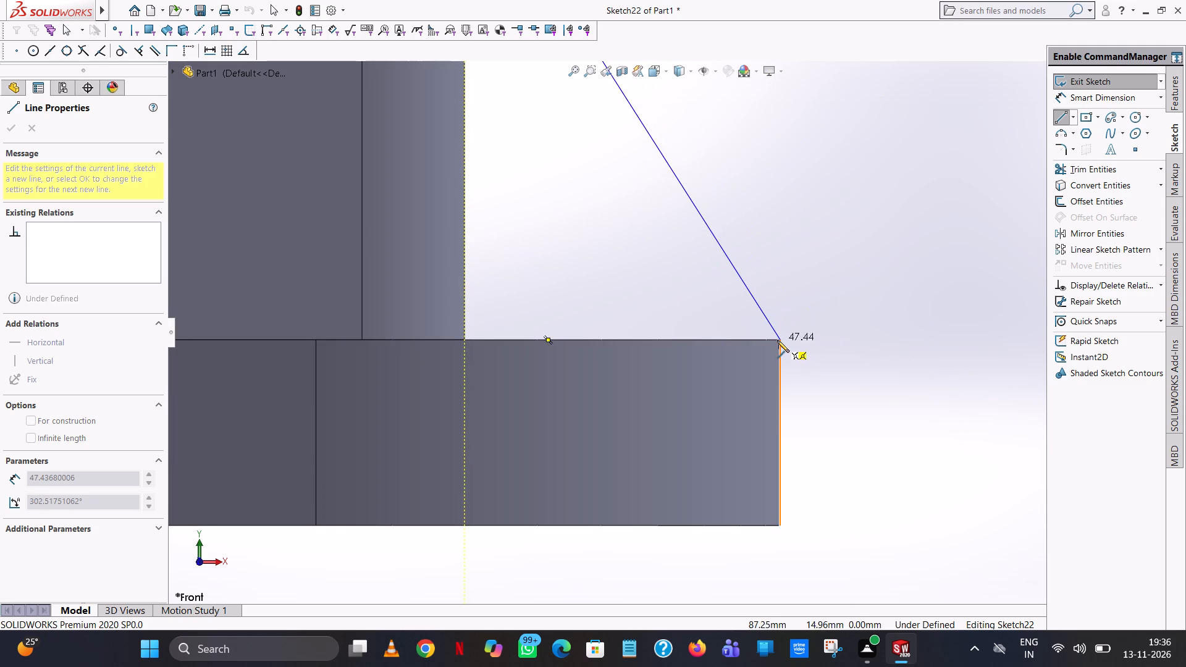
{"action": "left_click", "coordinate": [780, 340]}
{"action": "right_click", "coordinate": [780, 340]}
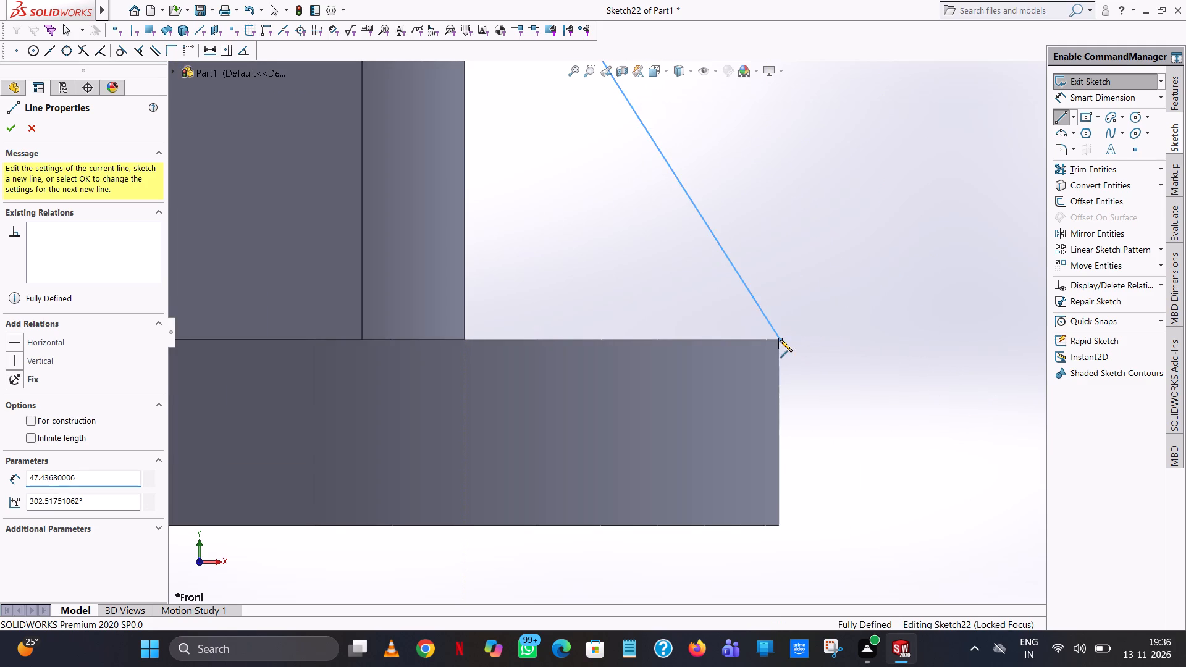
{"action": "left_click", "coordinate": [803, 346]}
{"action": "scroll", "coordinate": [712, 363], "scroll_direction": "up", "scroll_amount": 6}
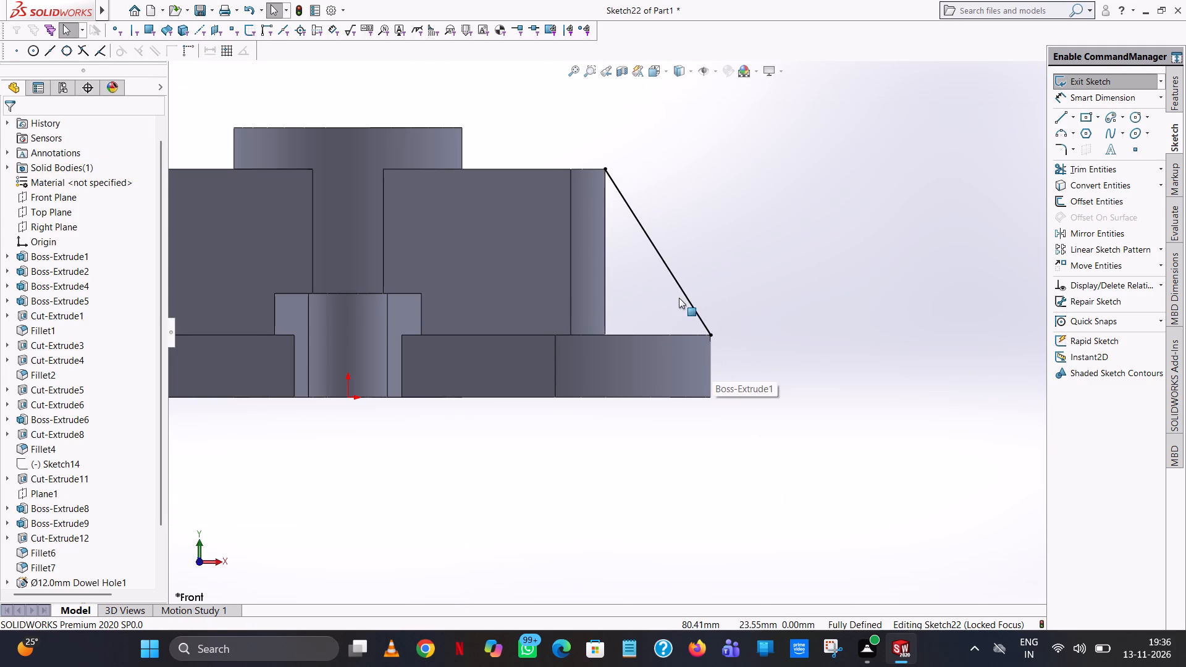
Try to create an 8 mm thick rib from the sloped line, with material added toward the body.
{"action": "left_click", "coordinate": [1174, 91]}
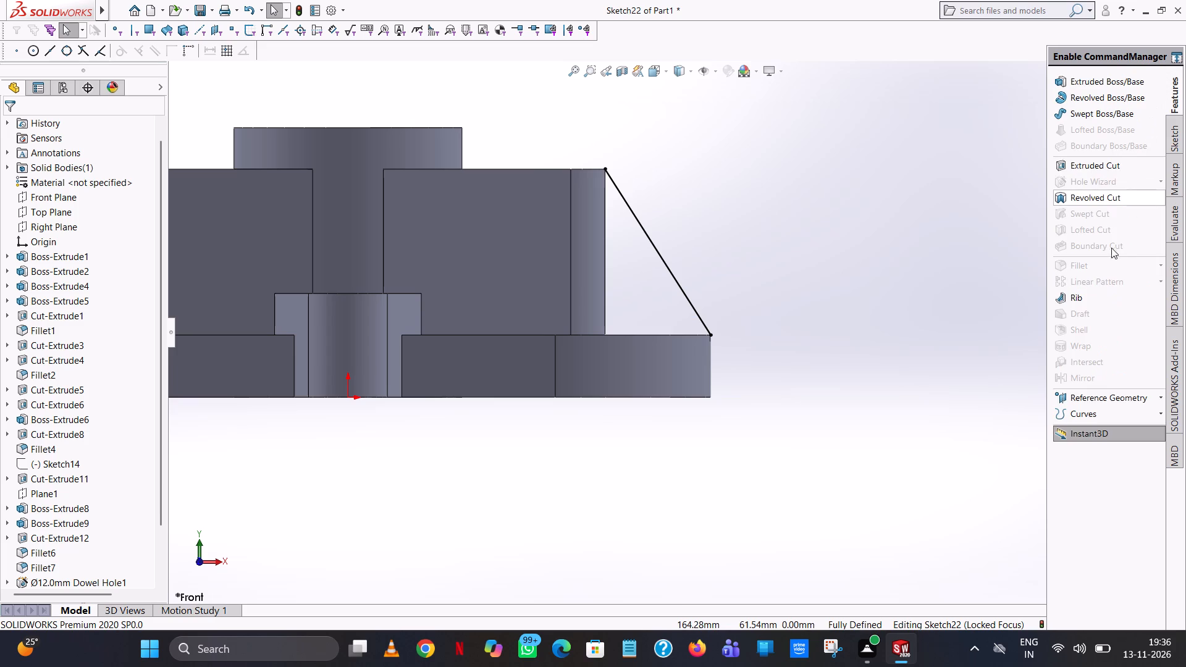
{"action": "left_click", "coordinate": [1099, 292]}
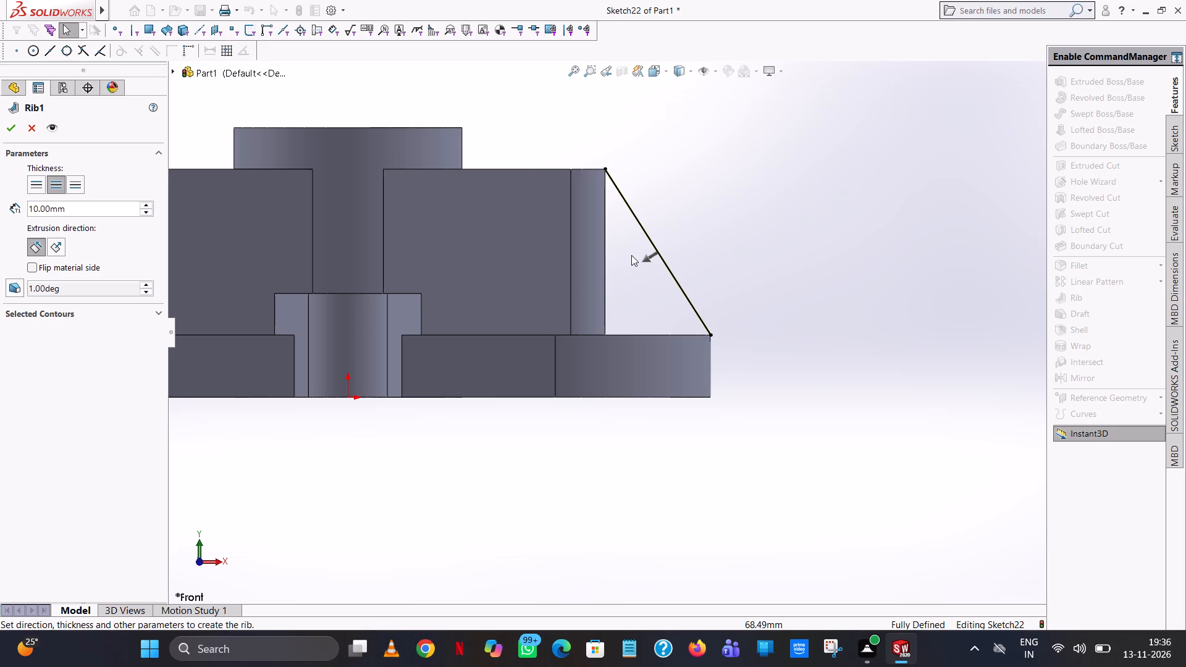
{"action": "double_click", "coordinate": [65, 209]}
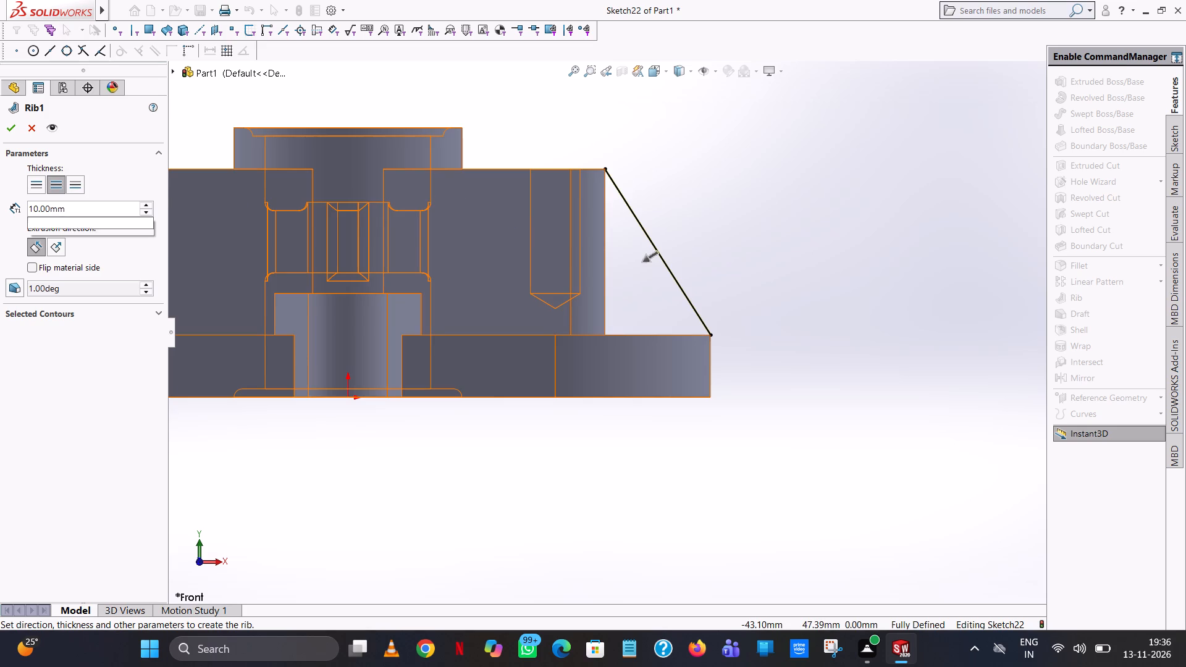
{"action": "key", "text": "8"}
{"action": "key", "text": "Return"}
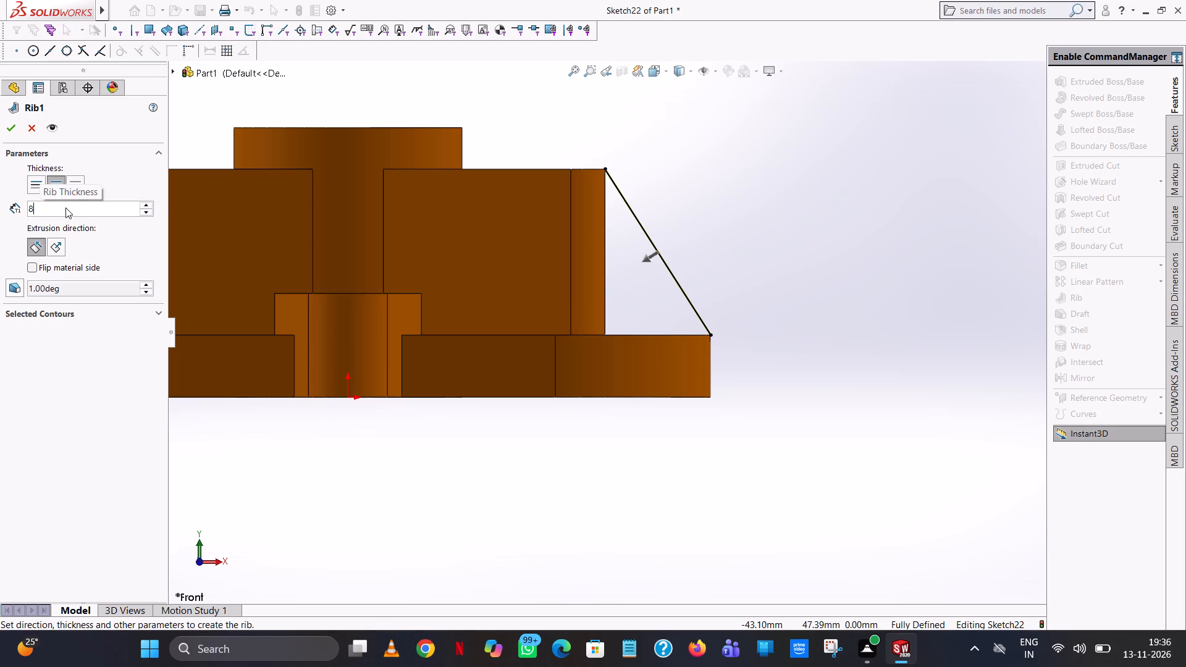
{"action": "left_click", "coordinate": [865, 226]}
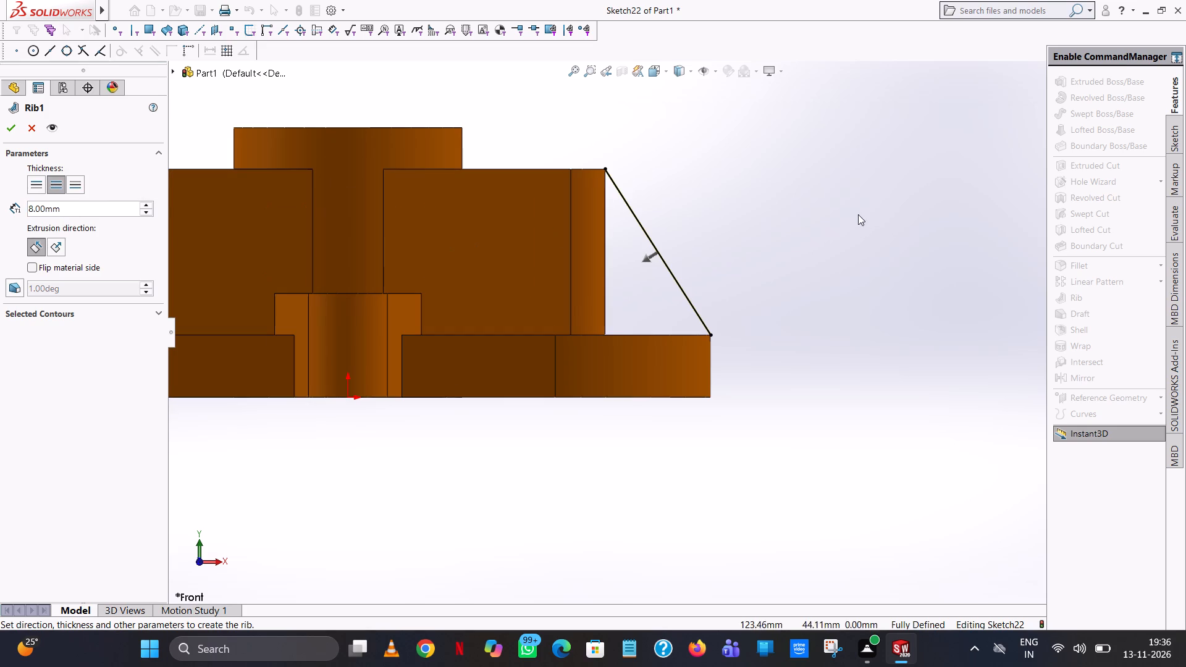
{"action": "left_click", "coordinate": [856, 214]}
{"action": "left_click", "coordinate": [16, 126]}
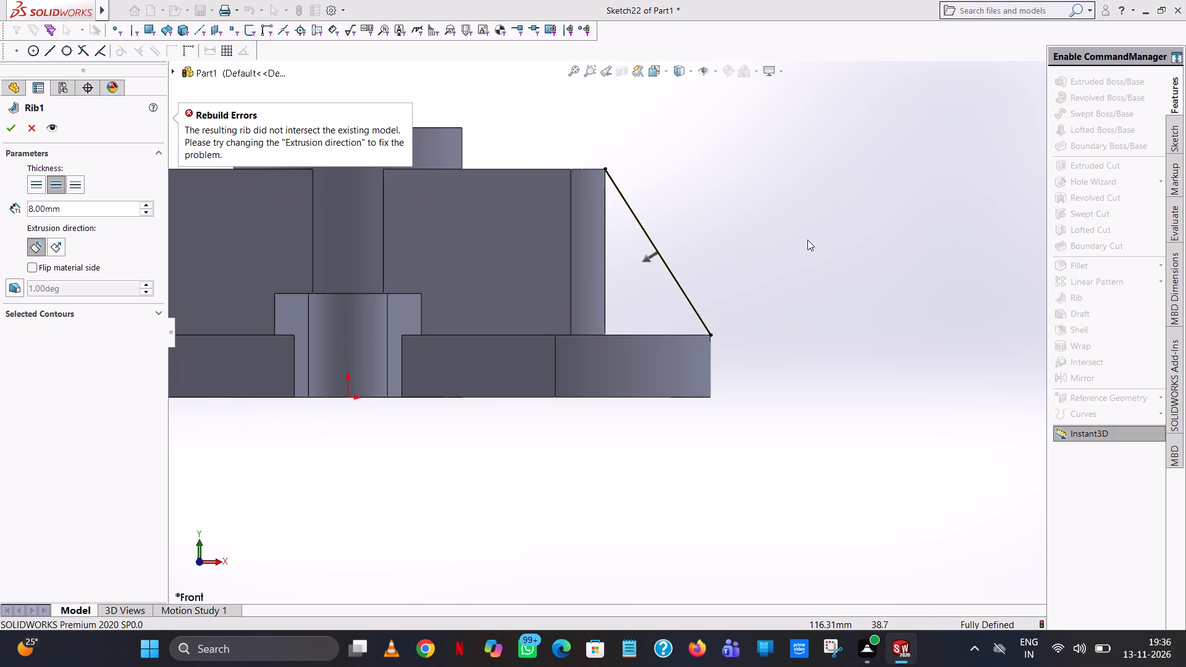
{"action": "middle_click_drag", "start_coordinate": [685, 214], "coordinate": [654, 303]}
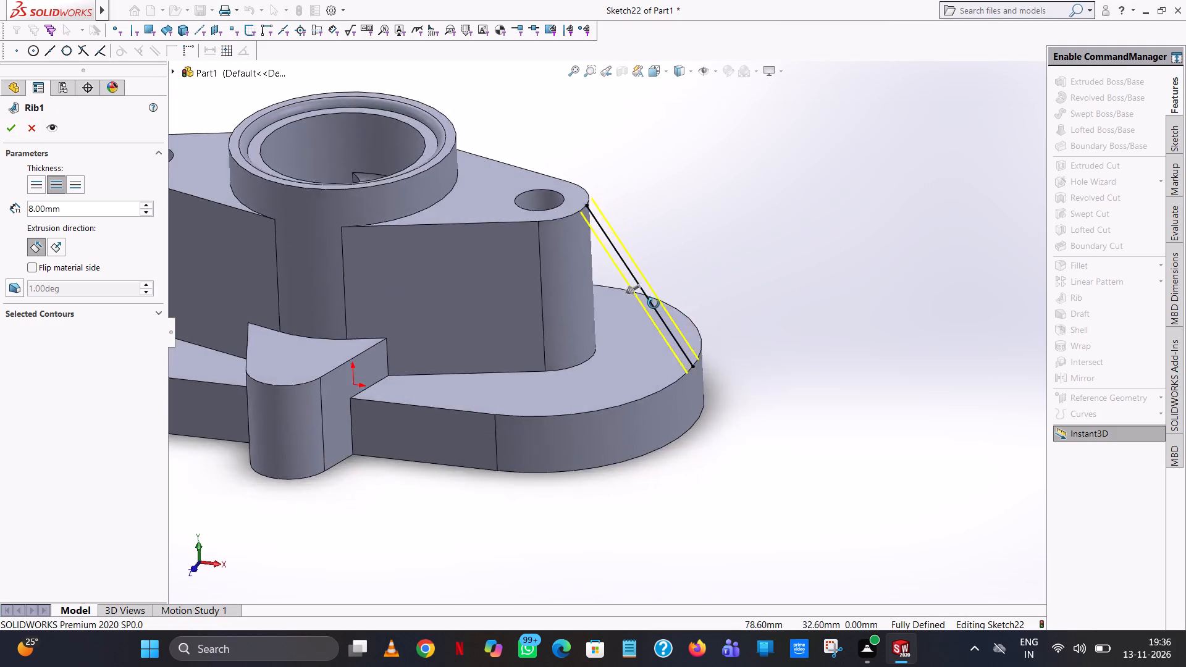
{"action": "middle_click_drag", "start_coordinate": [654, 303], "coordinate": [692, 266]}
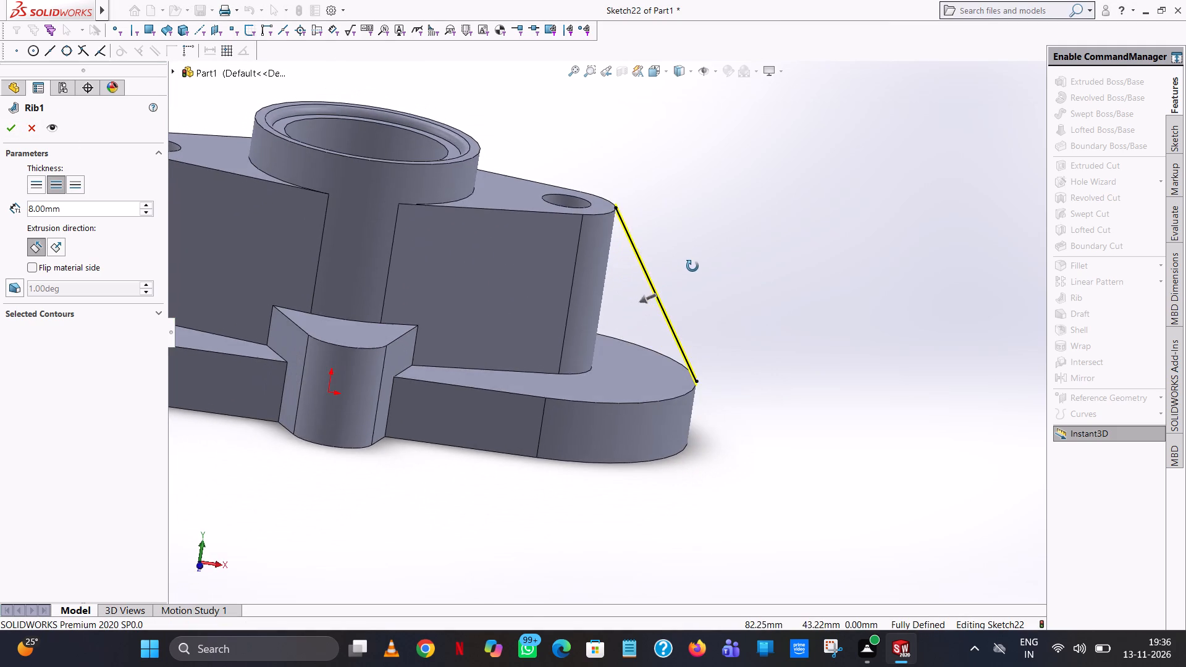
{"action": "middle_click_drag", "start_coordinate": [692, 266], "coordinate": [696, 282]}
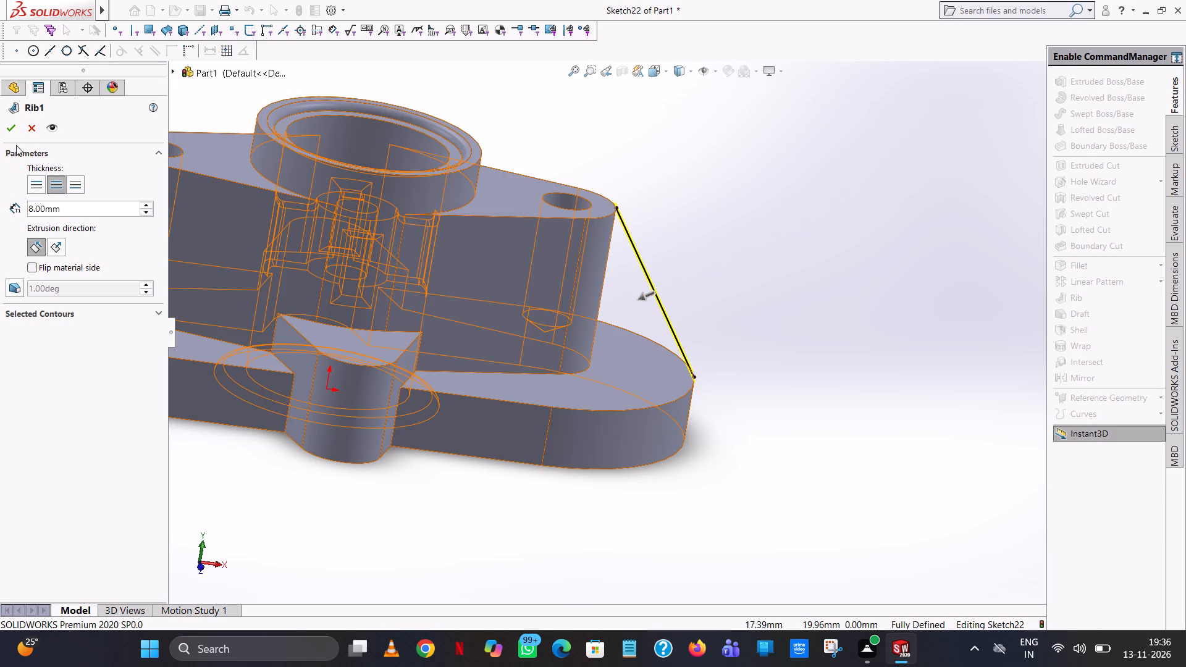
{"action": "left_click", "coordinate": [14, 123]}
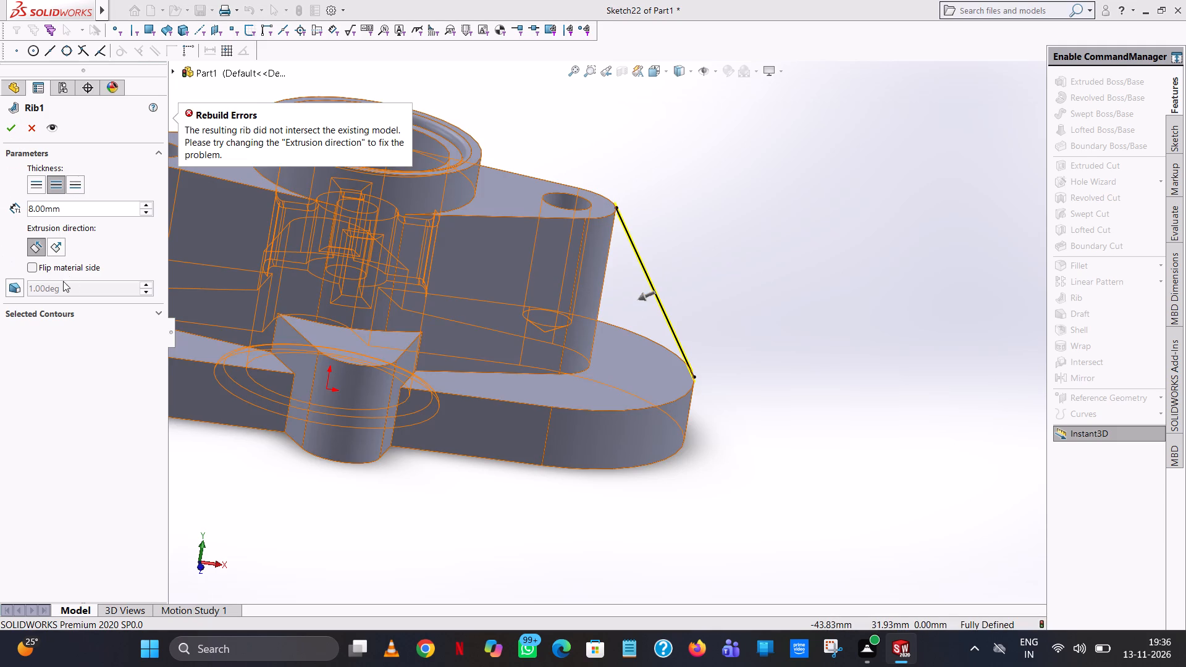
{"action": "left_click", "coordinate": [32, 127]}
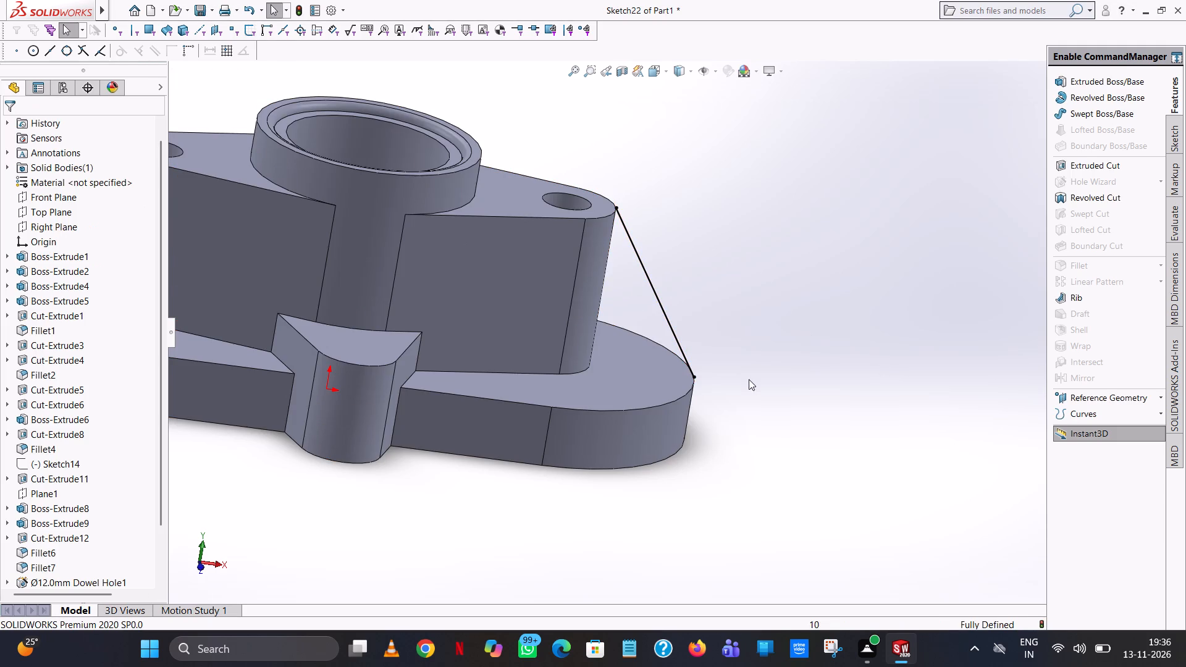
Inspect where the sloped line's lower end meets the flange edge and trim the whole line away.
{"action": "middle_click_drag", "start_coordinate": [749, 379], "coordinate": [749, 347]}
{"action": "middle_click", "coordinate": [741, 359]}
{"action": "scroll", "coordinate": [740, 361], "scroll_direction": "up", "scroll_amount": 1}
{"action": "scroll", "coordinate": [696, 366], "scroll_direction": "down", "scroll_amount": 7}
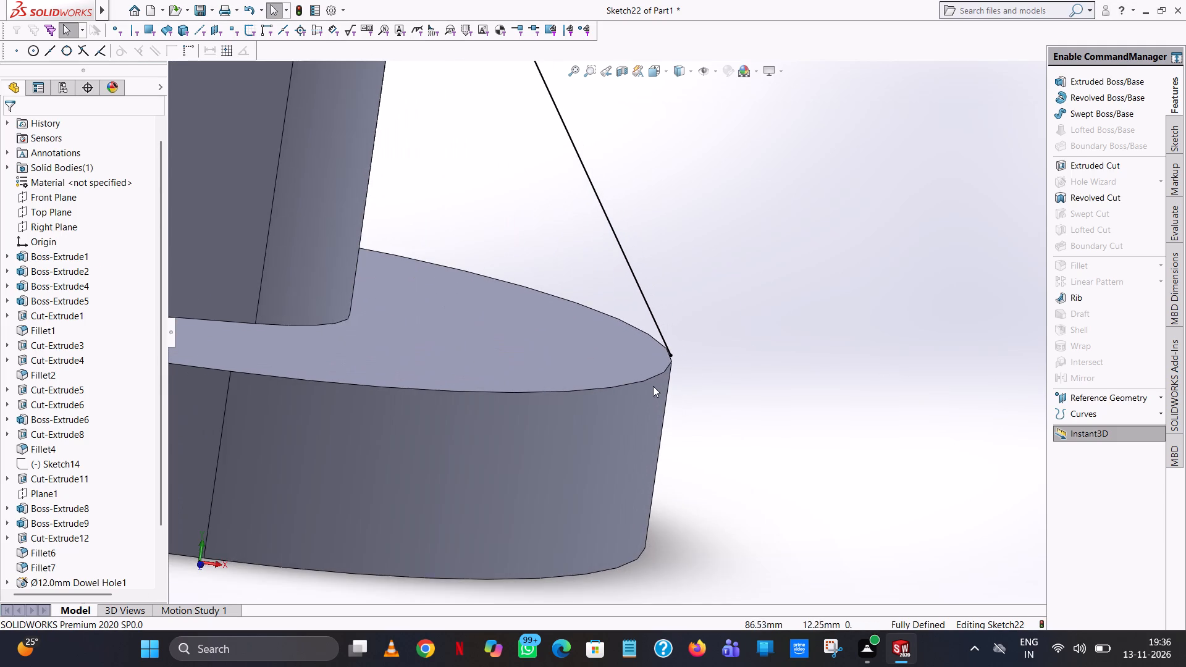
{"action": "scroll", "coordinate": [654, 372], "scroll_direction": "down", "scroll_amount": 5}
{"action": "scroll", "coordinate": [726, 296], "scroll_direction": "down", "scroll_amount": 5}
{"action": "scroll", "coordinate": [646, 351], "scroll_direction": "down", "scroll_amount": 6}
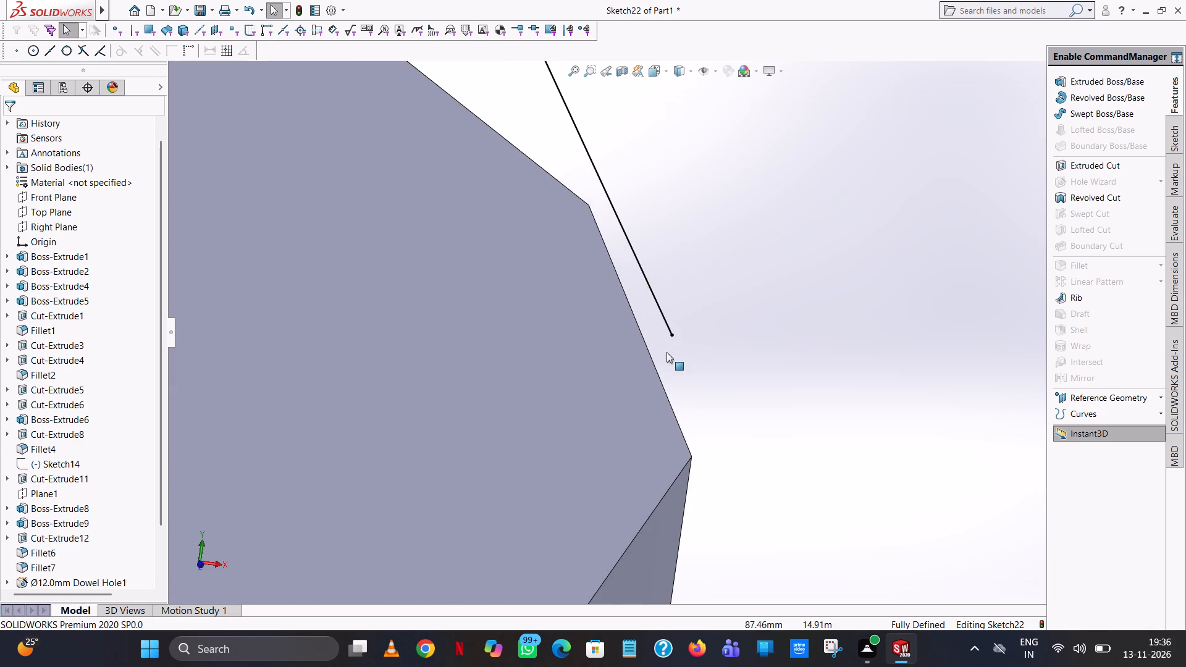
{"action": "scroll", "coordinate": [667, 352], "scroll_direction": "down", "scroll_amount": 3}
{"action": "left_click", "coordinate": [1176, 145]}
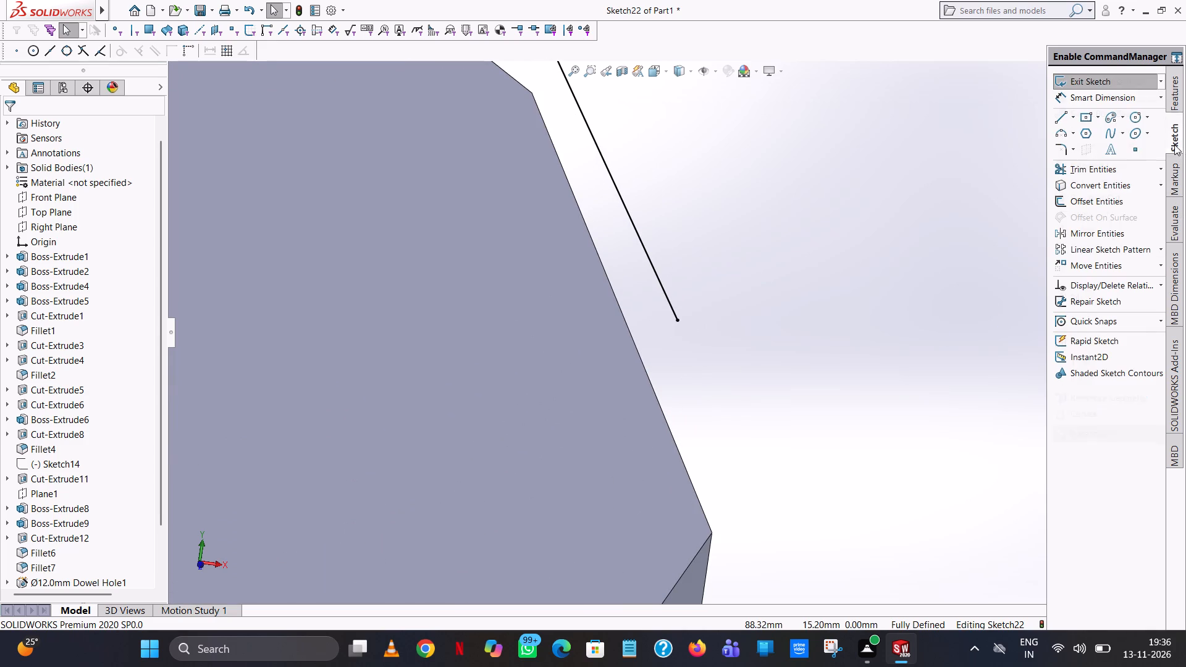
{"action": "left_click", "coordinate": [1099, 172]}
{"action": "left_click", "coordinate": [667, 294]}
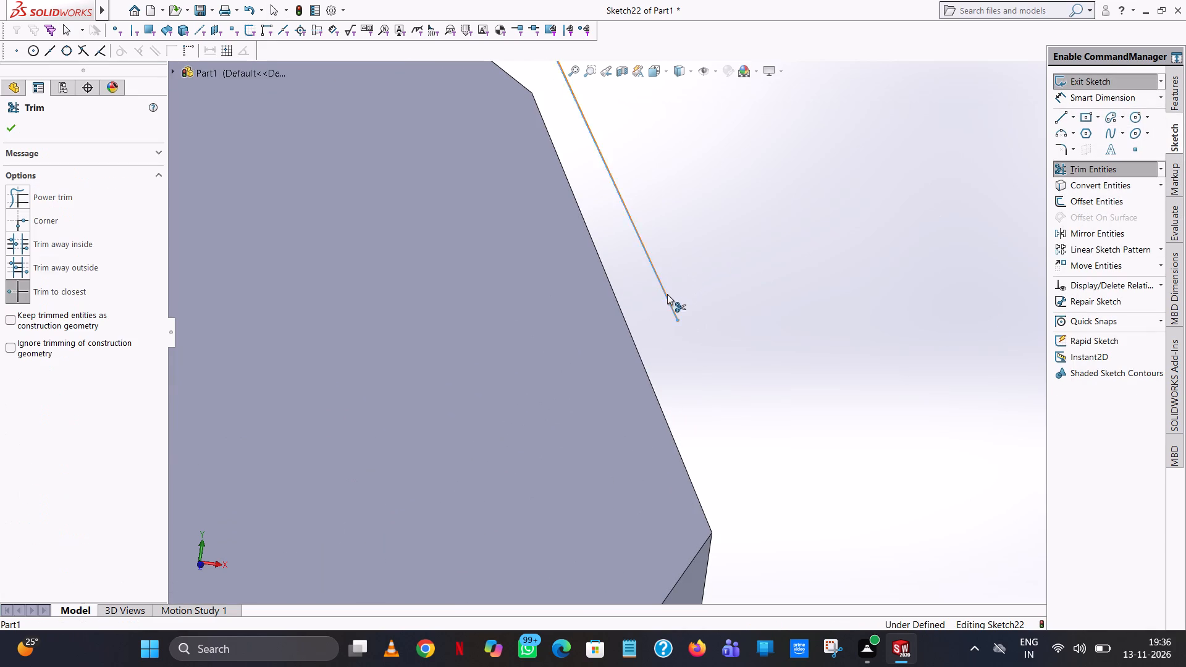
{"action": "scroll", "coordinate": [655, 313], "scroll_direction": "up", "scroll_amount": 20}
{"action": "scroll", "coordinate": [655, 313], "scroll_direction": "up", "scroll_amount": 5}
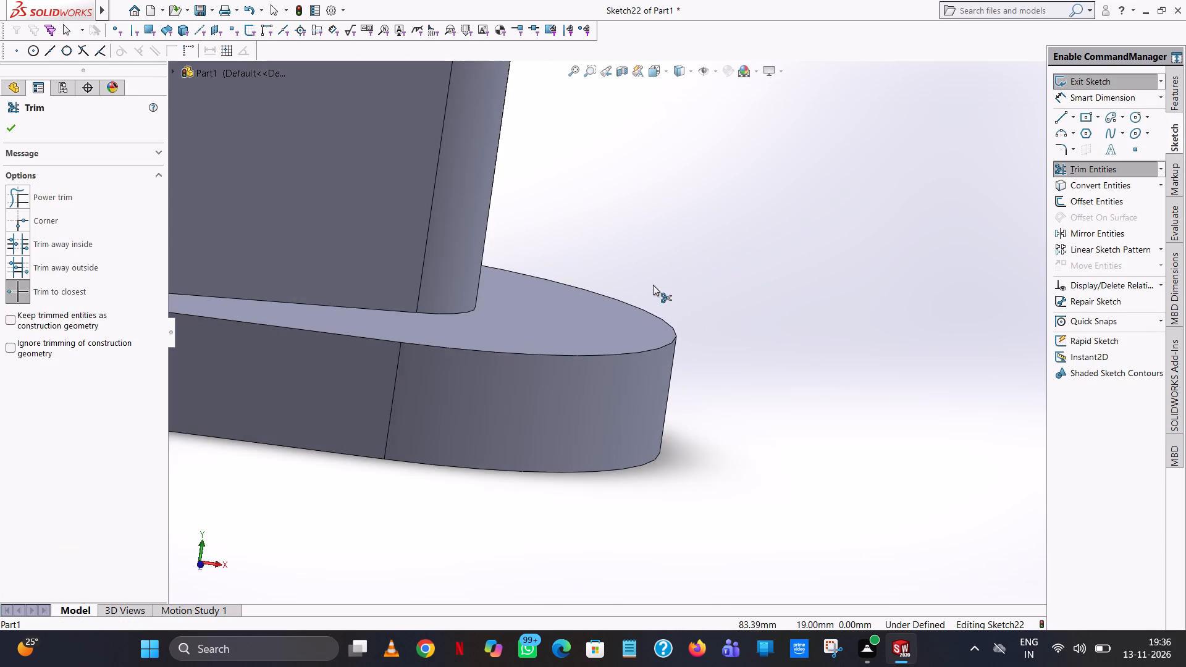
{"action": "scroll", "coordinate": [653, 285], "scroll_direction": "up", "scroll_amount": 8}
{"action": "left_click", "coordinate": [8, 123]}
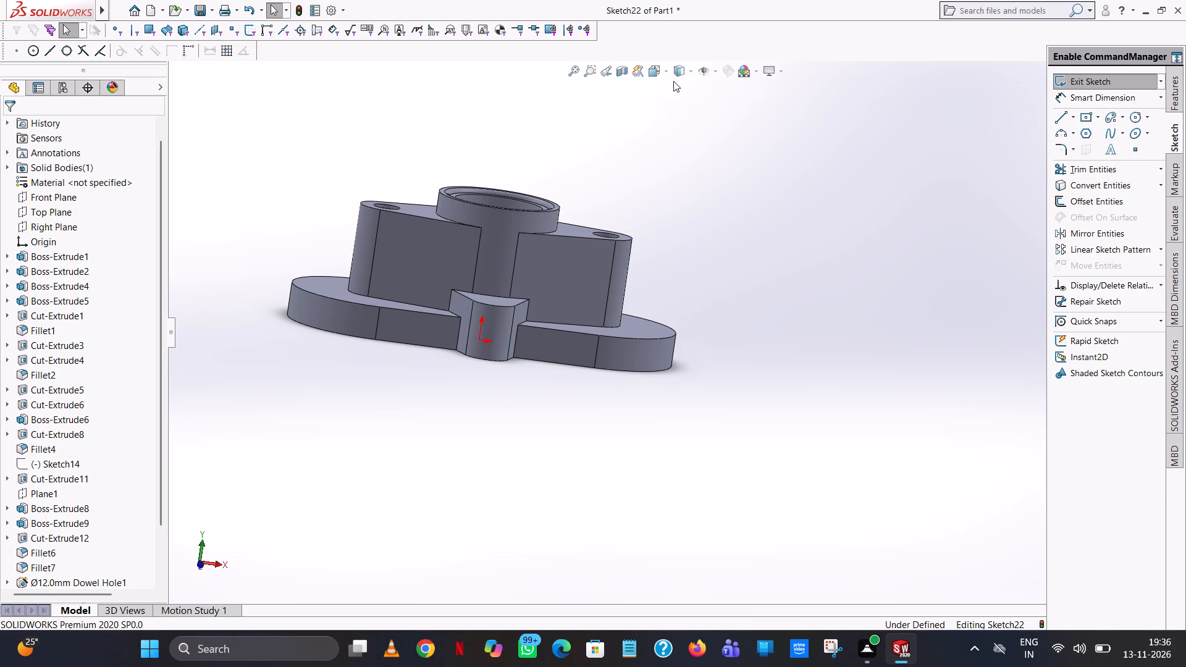
Redraw the sloped line in front view, about 47 mm from the flange's upper outer corner to the raised body's upper outer corner.
{"action": "left_click", "coordinate": [660, 65]}
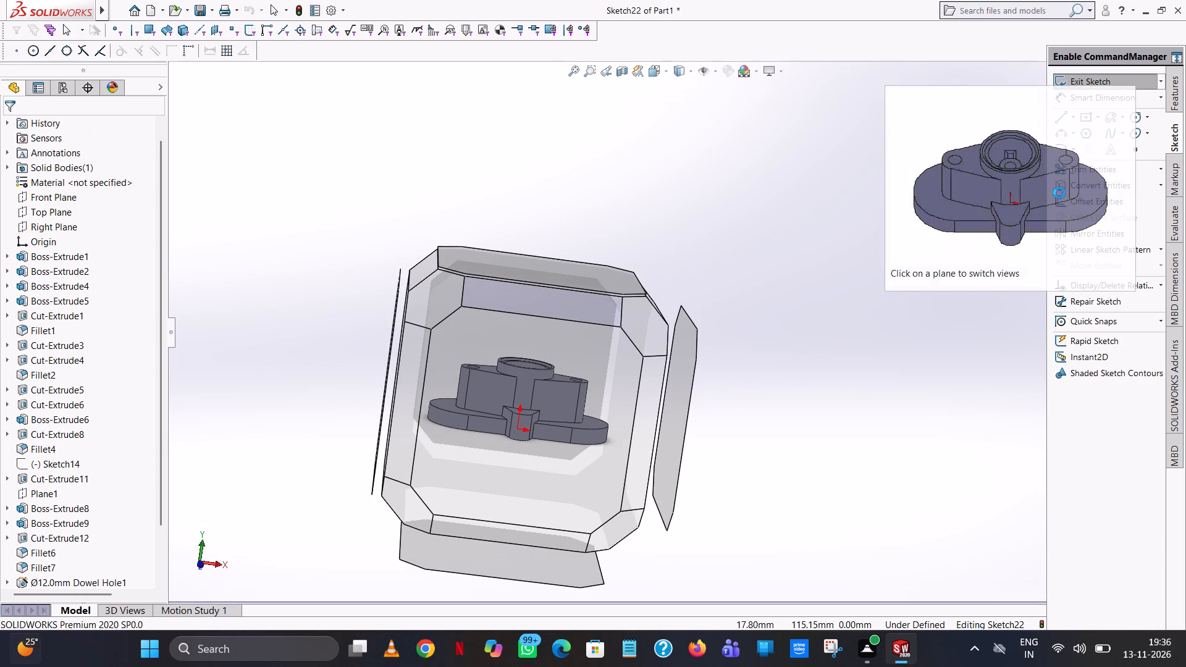
{"action": "left_click", "coordinate": [689, 162]}
{"action": "left_click", "coordinate": [666, 72]}
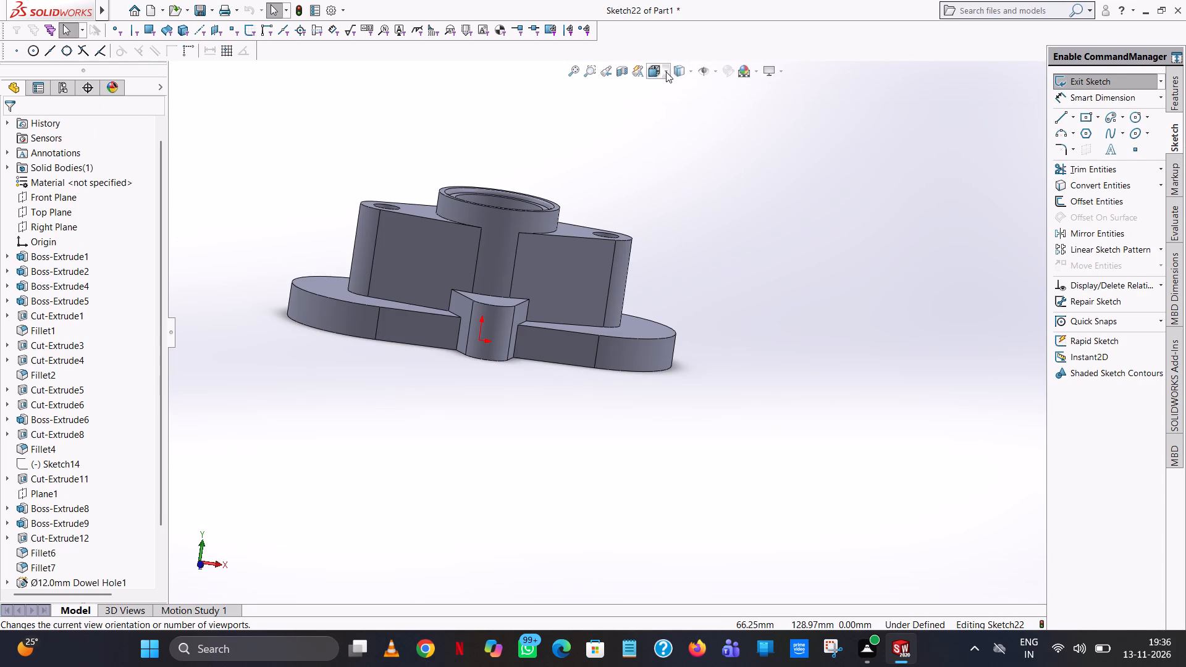
{"action": "left_click", "coordinate": [726, 146]}
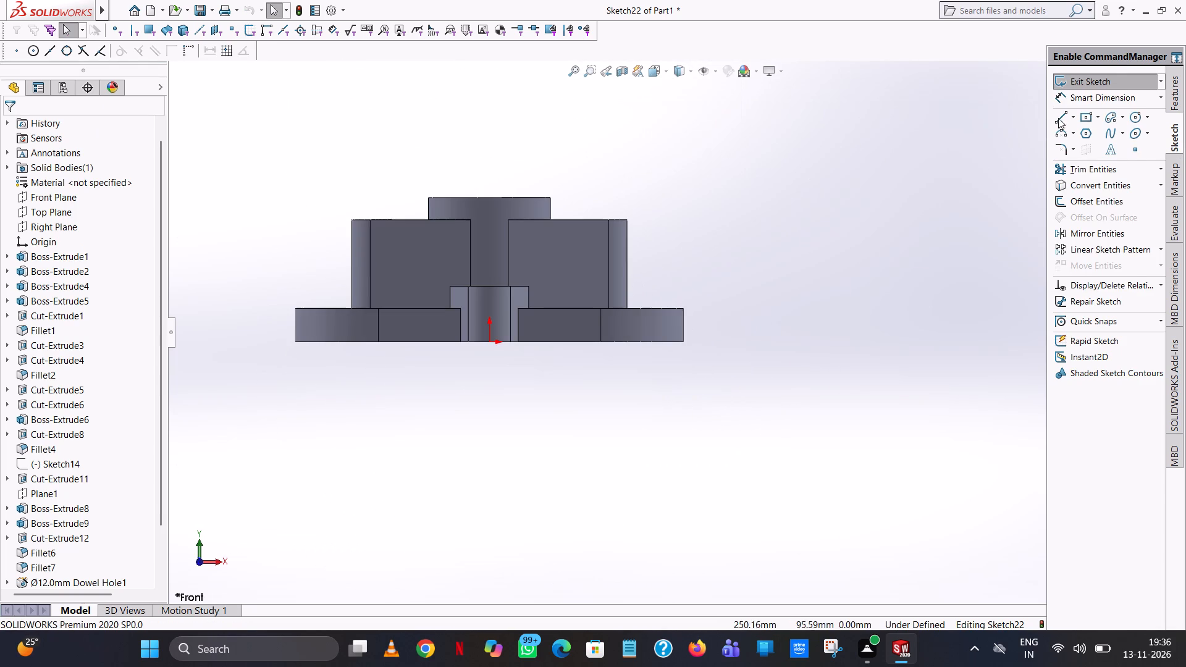
{"action": "left_click", "coordinate": [1061, 114]}
{"action": "scroll", "coordinate": [686, 301], "scroll_direction": "down", "scroll_amount": 8}
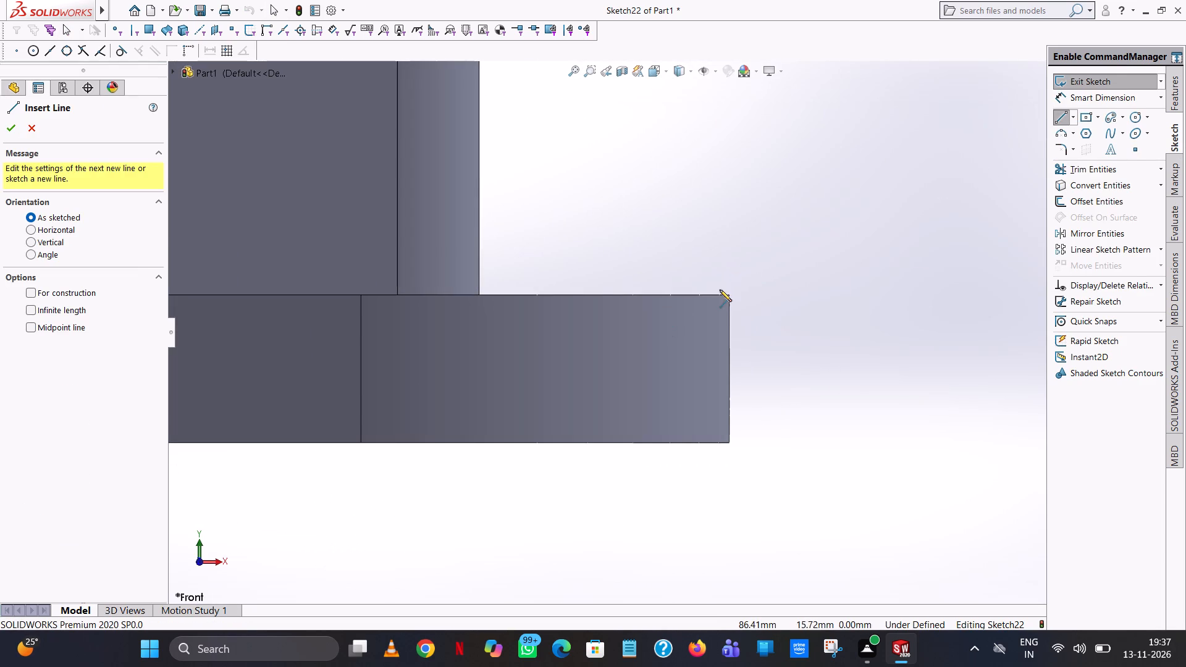
{"action": "left_click", "coordinate": [728, 294]}
{"action": "scroll", "coordinate": [584, 109], "scroll_direction": "down", "scroll_amount": 3}
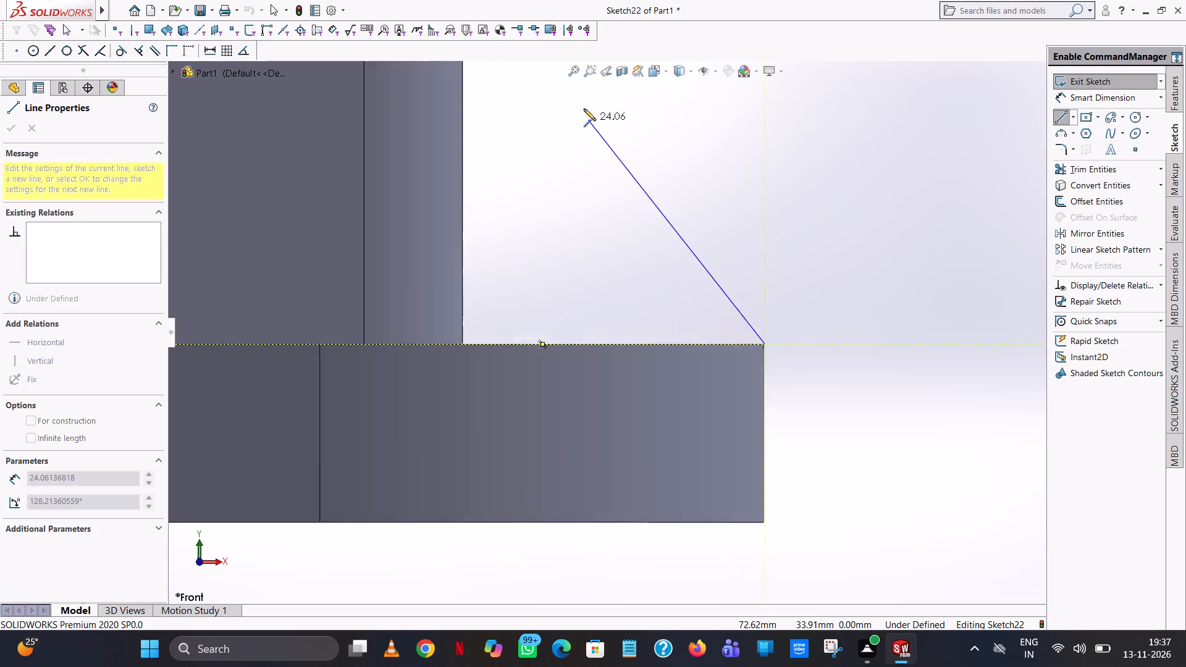
{"action": "scroll", "coordinate": [584, 109], "scroll_direction": "down", "scroll_amount": 2}
{"action": "scroll", "coordinate": [584, 109], "scroll_direction": "up", "scroll_amount": 7}
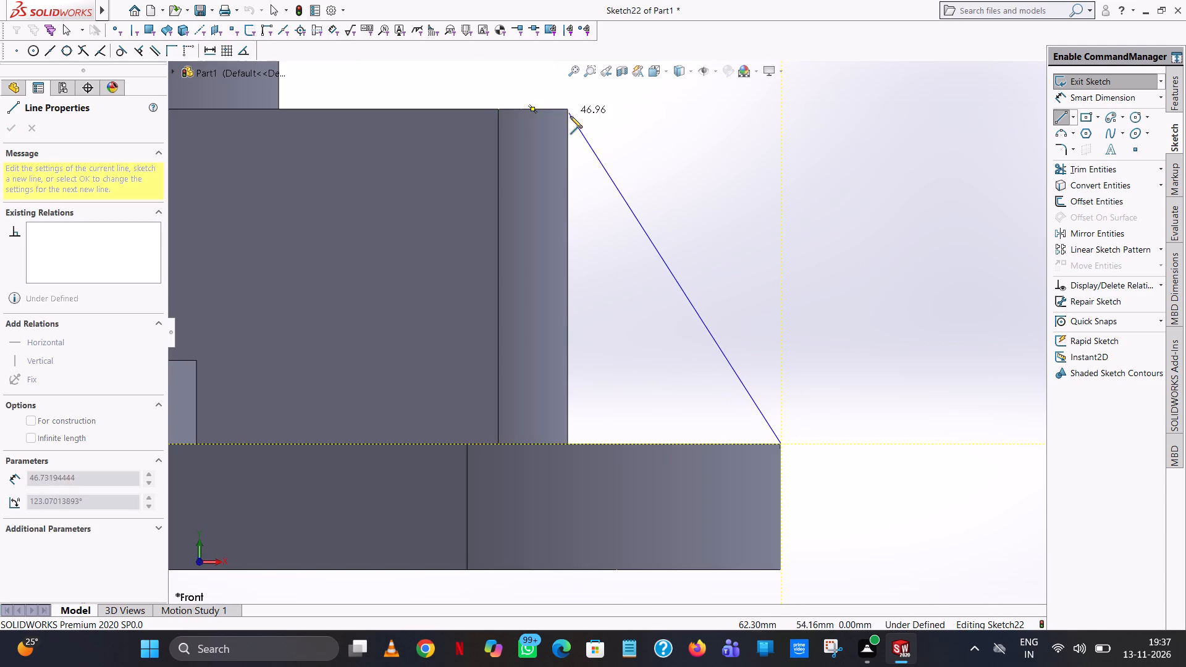
{"action": "left_click", "coordinate": [566, 109]}
{"action": "right_click", "coordinate": [566, 109]}
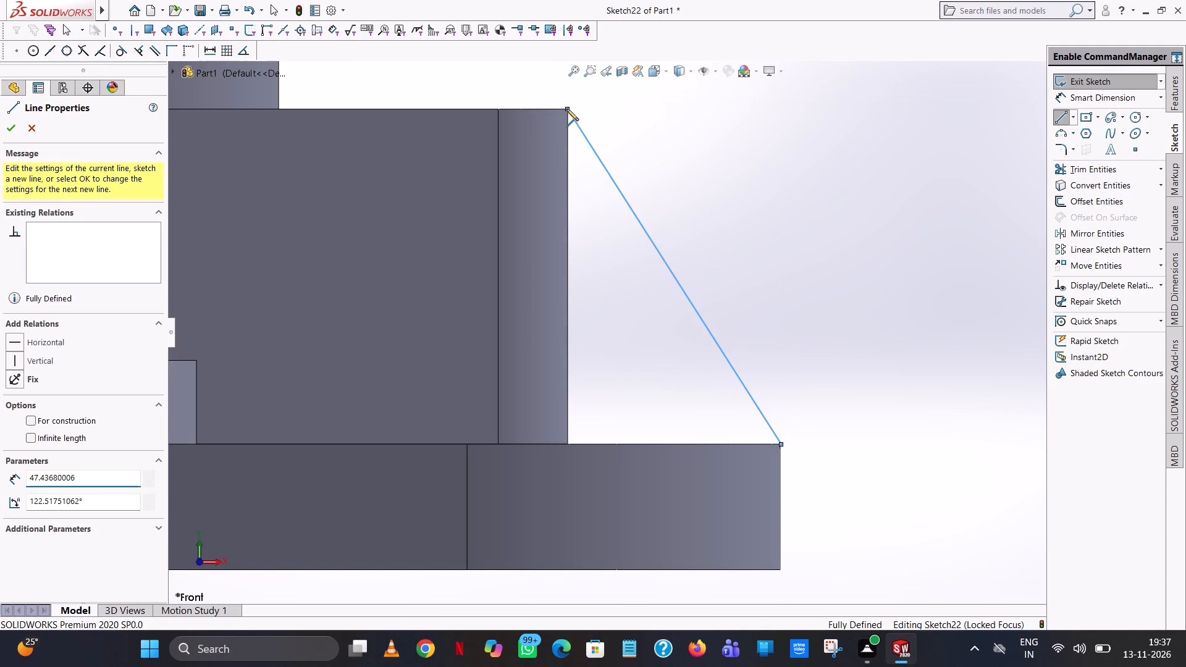
{"action": "left_click", "coordinate": [582, 119]}
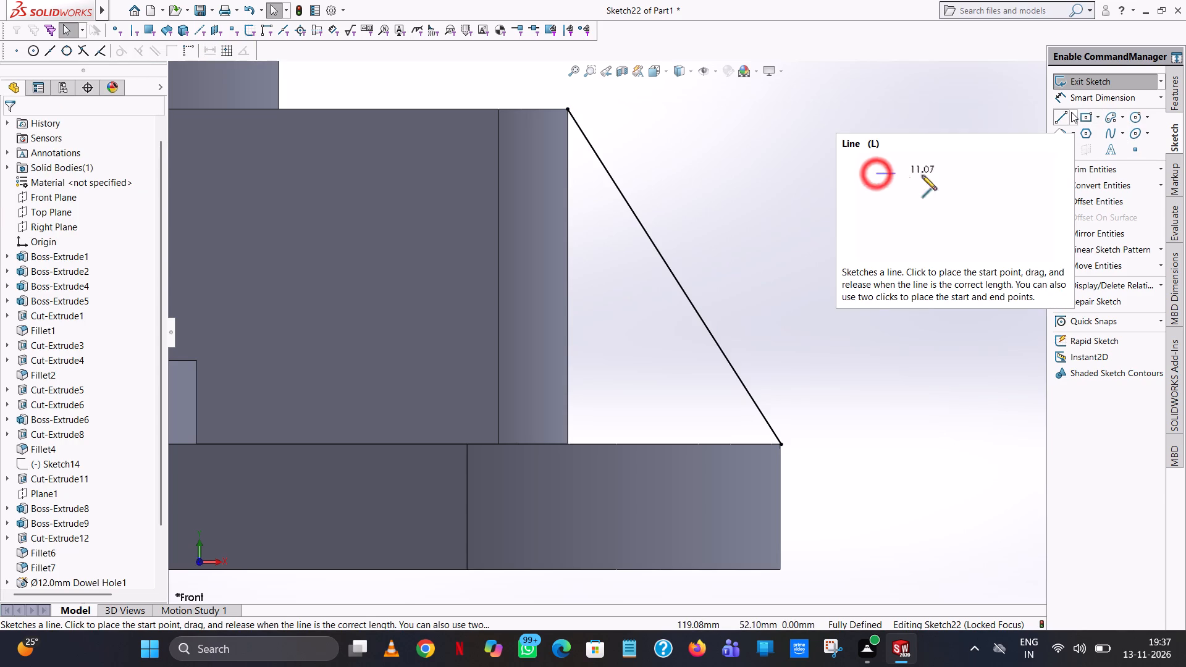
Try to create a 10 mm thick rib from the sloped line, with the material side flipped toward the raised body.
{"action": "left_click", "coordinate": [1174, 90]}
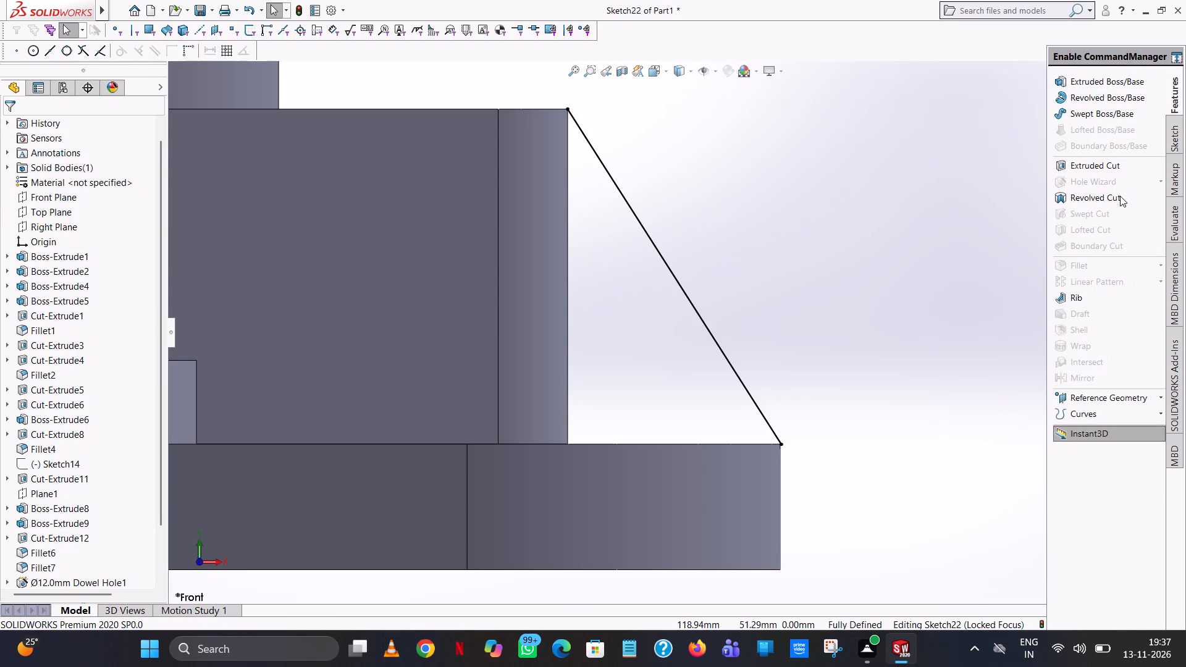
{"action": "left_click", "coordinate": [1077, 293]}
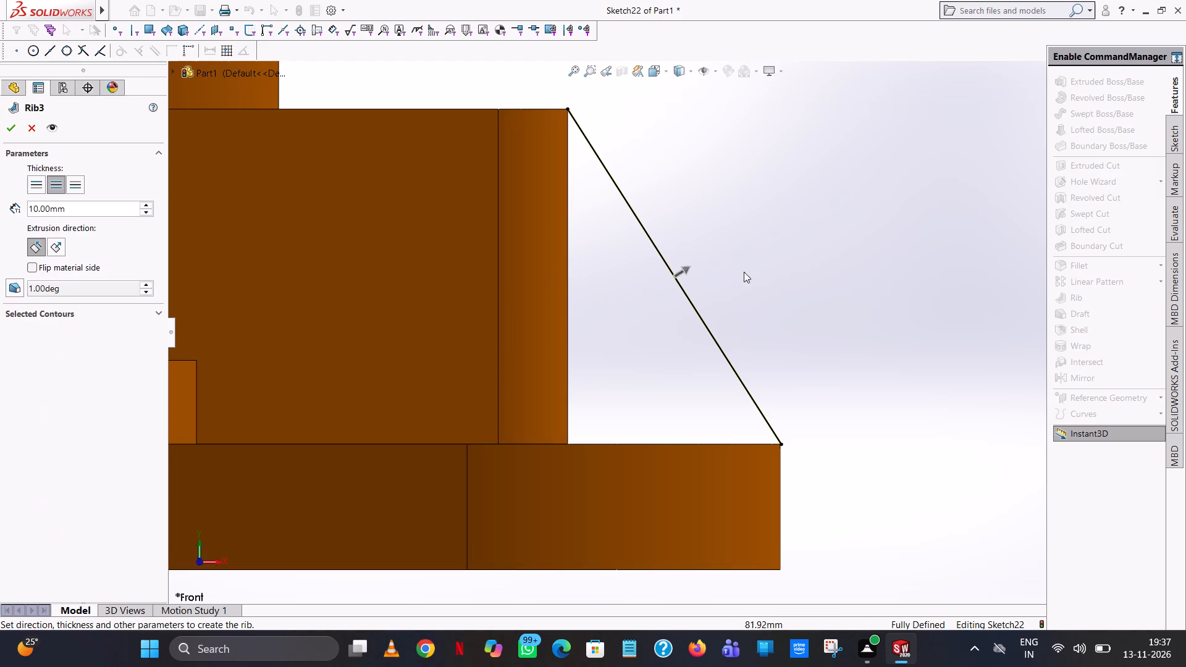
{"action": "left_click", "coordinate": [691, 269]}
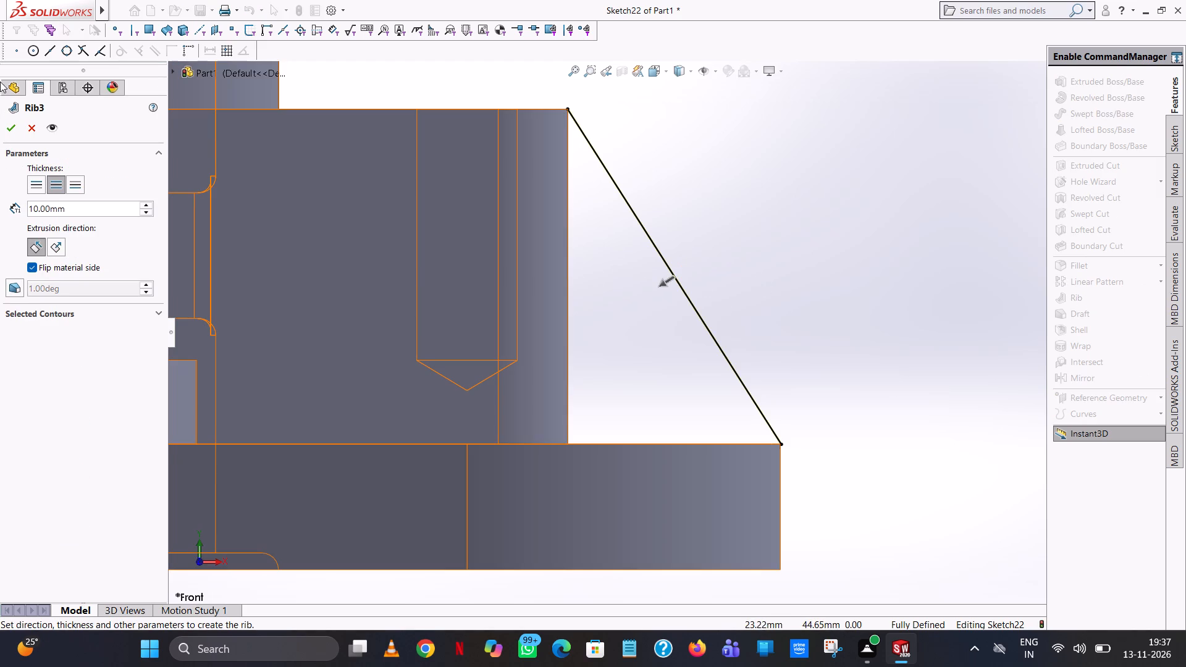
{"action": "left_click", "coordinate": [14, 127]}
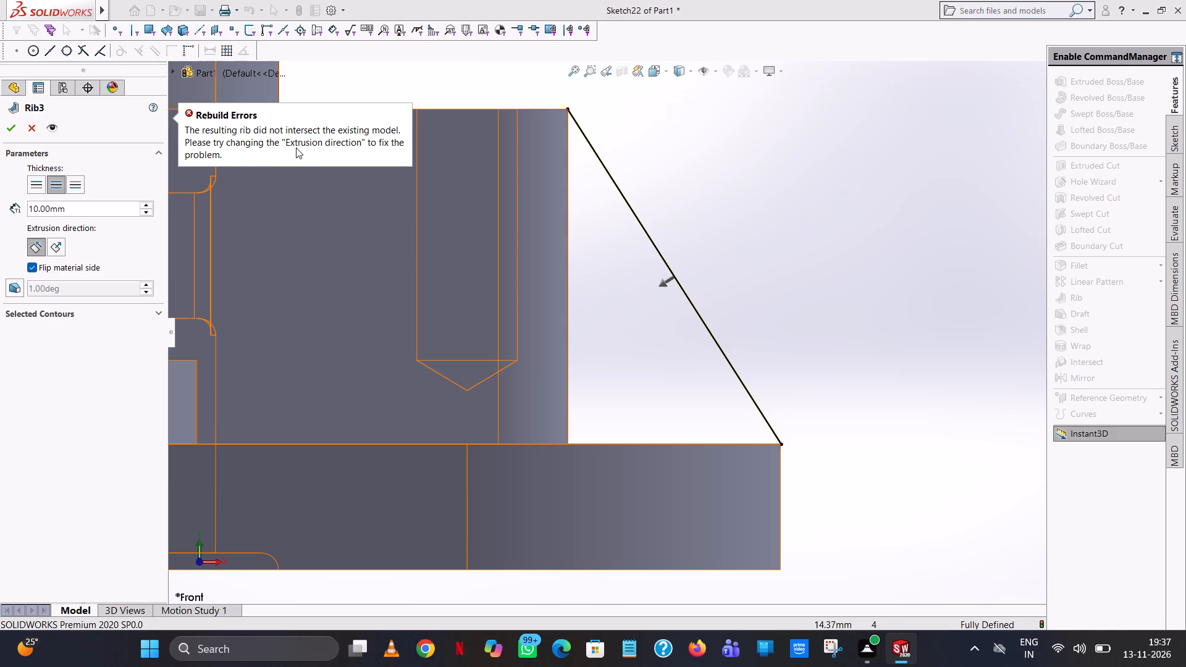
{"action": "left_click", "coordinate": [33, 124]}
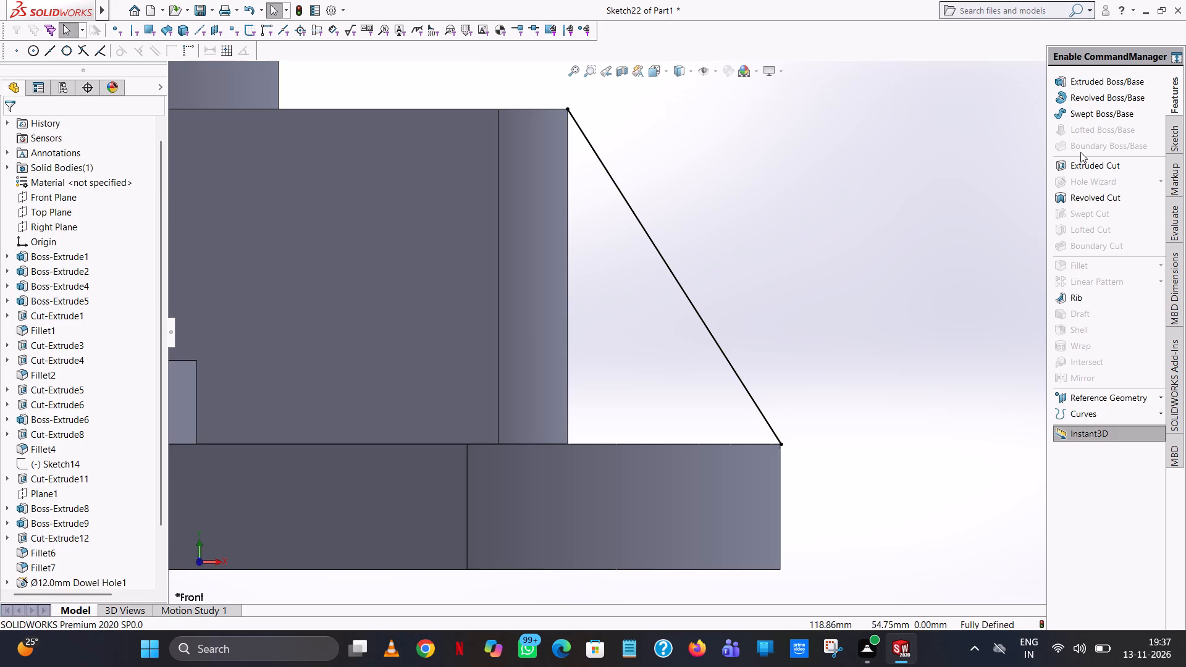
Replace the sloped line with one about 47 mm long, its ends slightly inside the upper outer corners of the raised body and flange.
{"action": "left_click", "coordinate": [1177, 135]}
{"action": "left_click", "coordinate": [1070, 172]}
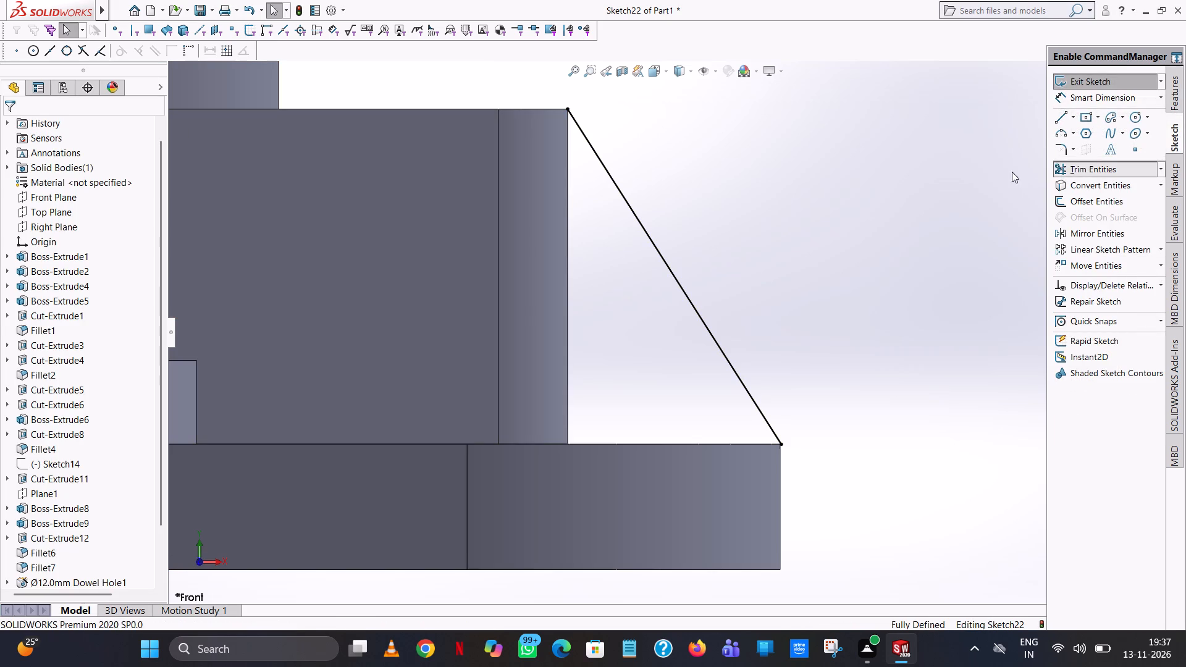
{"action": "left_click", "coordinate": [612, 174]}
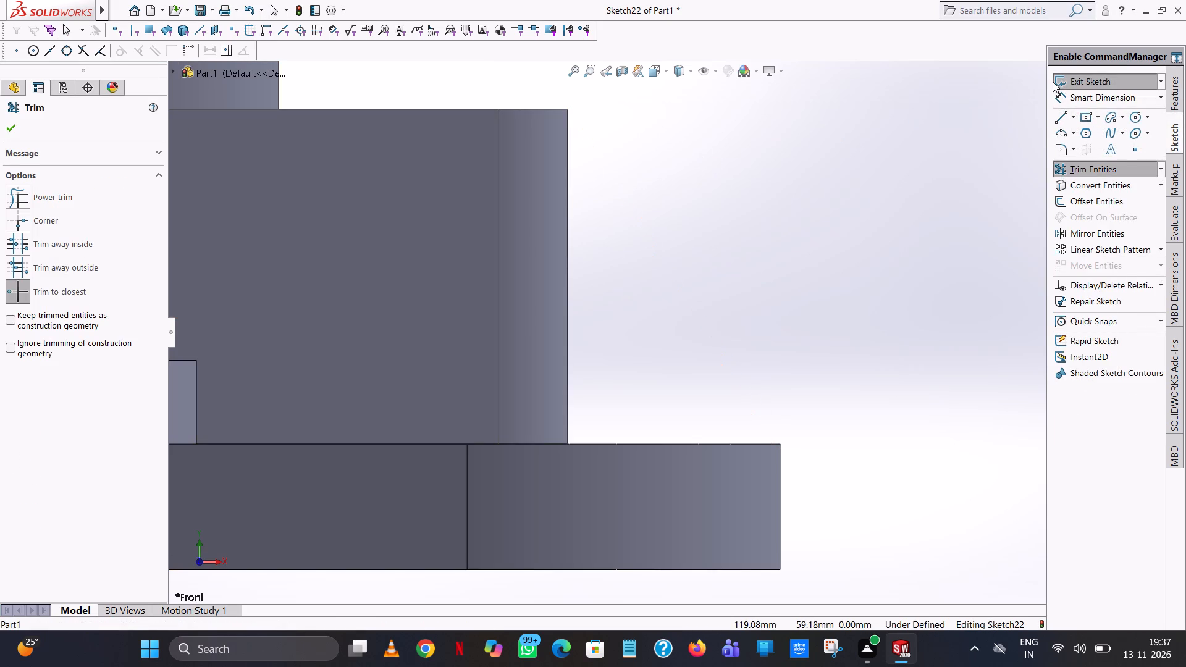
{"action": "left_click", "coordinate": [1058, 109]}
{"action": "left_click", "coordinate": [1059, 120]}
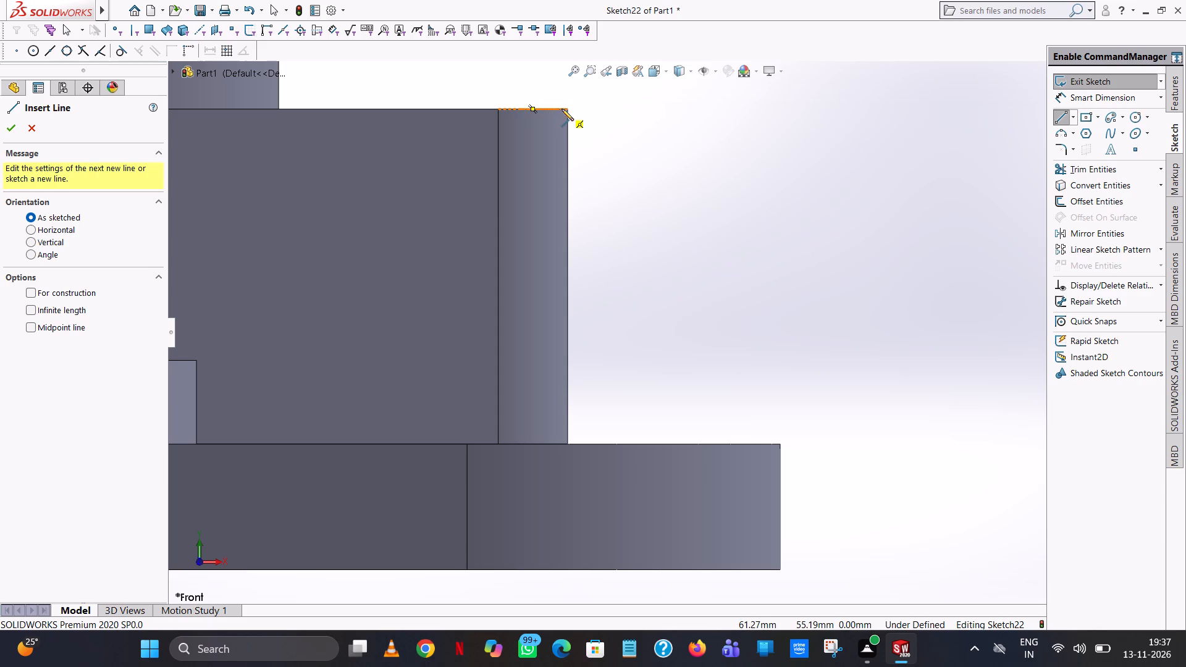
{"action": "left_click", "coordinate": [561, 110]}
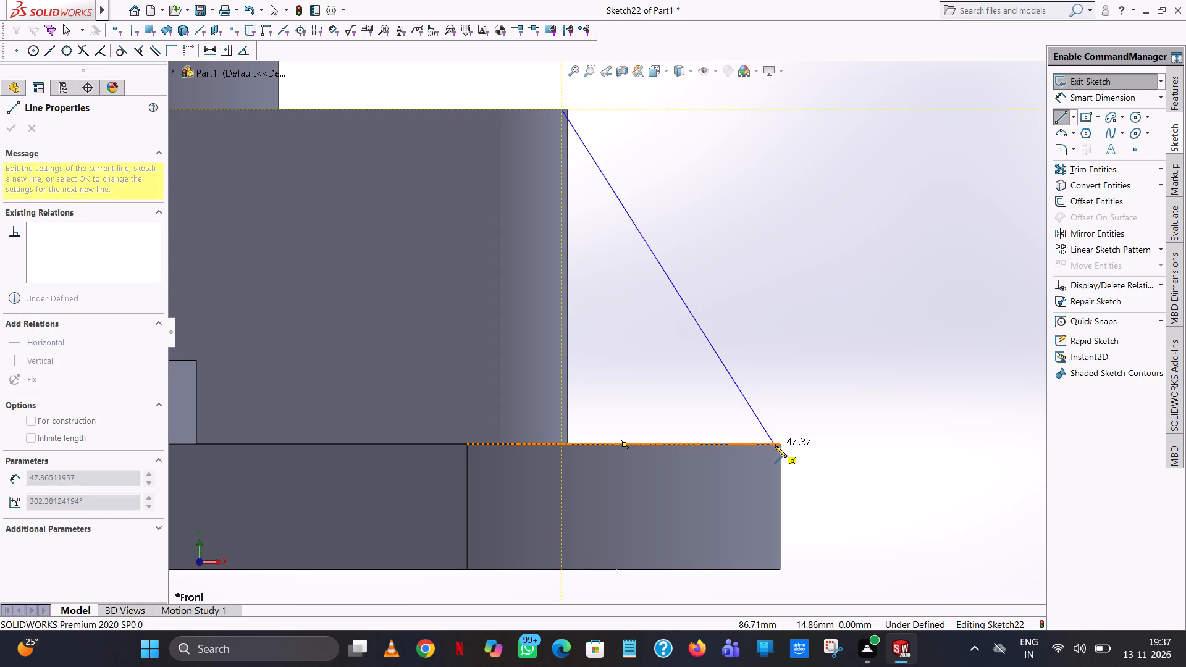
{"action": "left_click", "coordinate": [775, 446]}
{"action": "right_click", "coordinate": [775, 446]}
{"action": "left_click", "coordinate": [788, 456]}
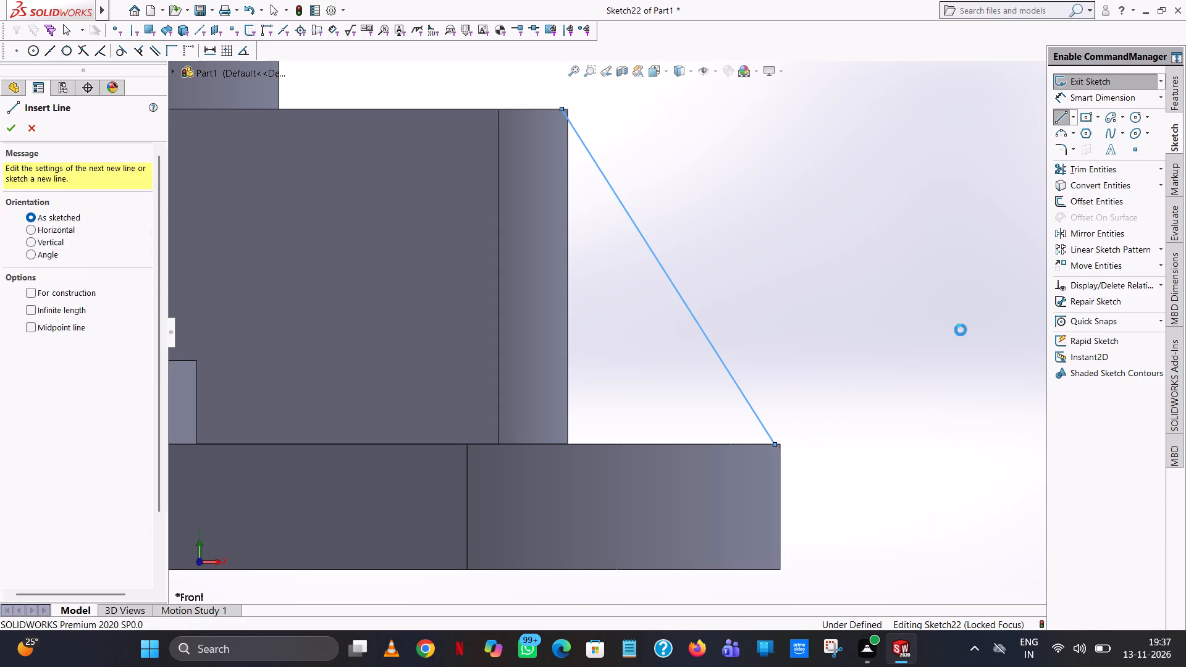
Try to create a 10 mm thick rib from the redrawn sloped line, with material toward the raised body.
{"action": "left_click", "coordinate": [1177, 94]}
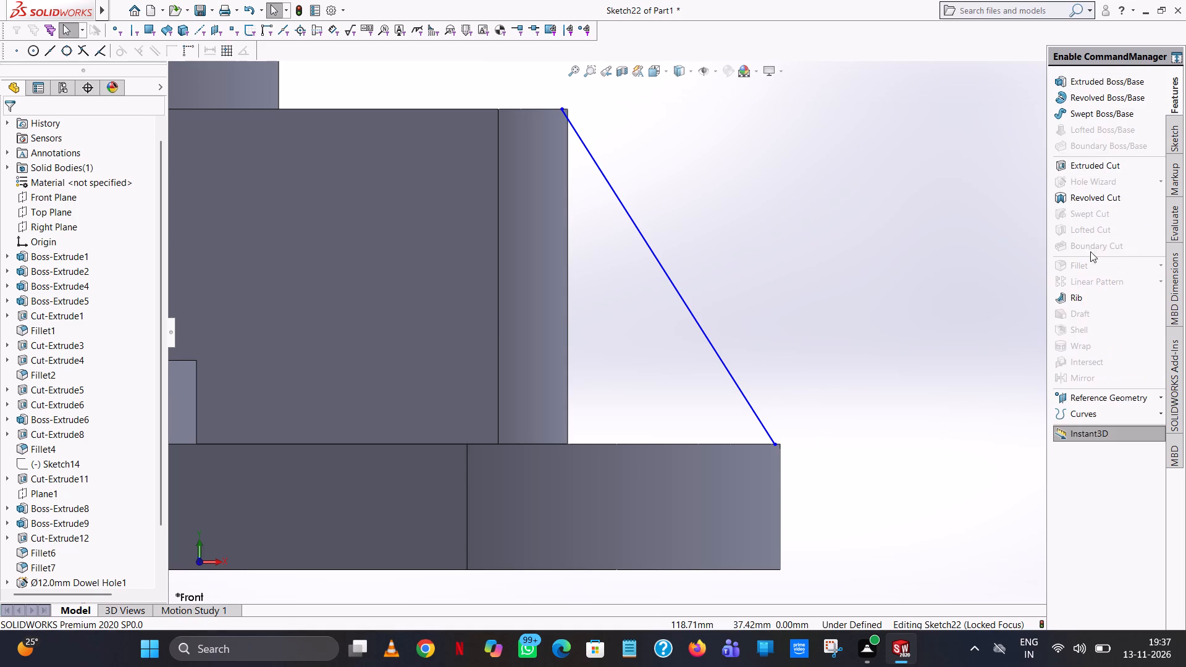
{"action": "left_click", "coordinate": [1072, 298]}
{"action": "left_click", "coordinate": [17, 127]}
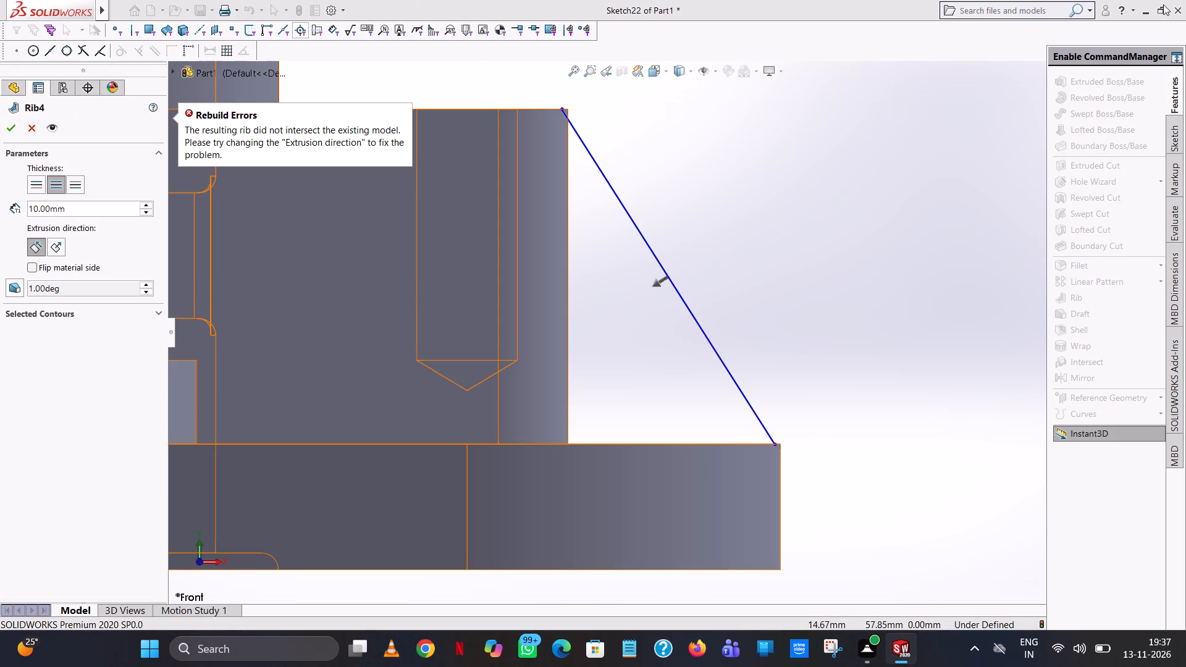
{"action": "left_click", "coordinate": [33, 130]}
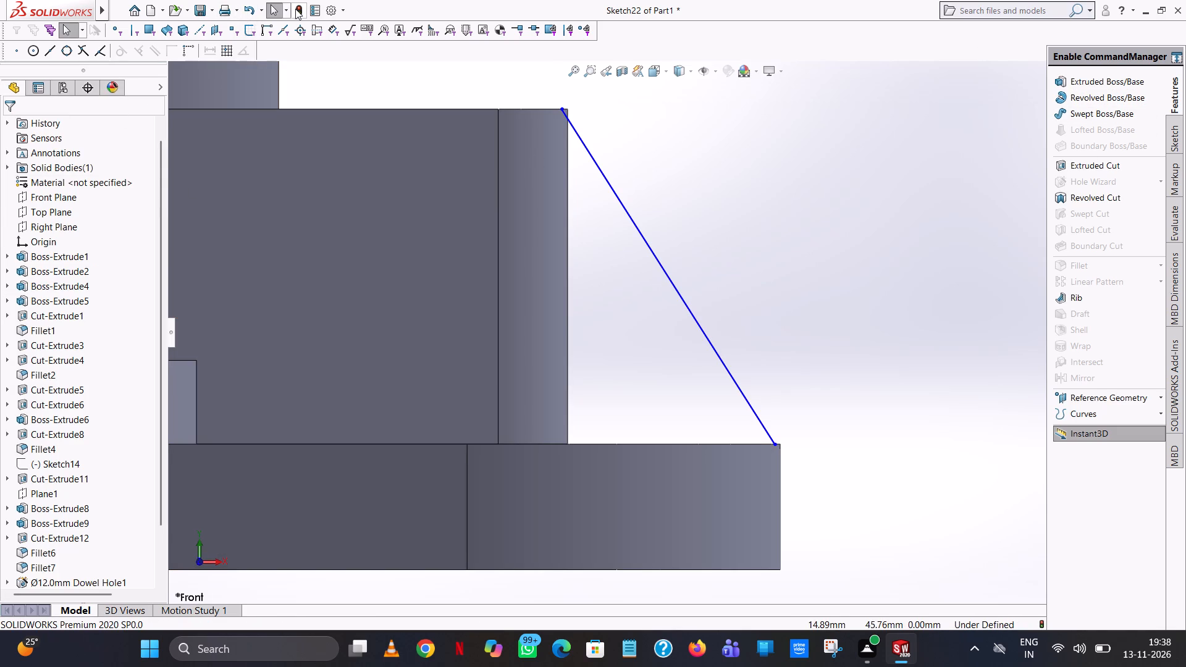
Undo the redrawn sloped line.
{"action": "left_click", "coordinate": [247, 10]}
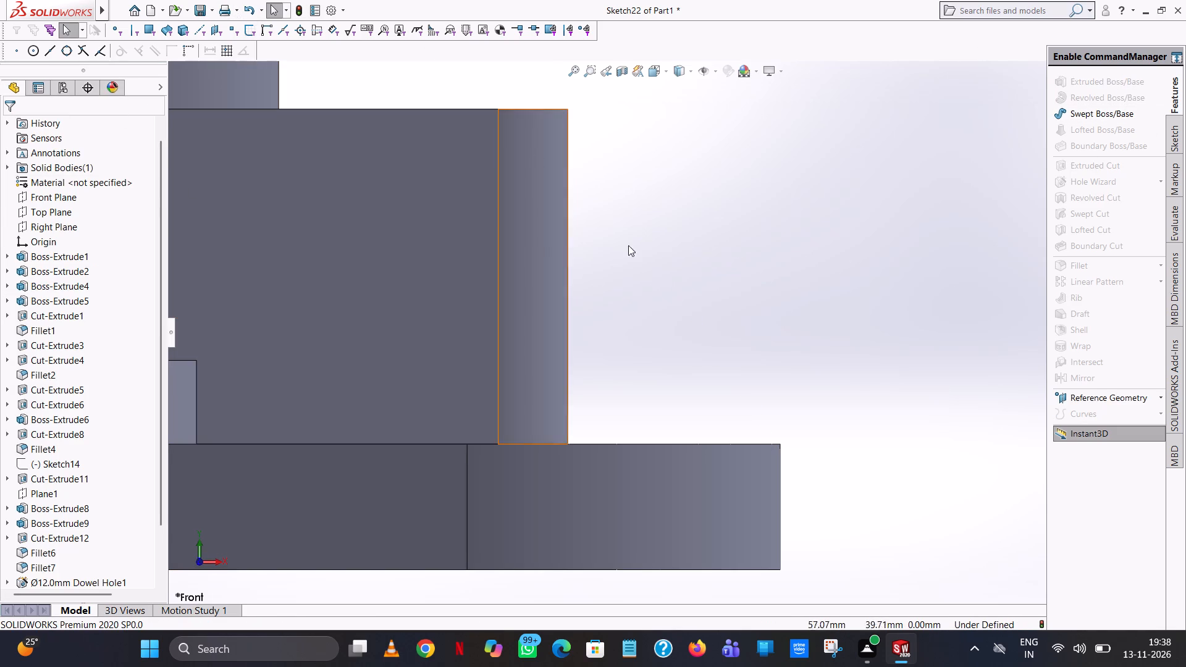
Sketch a closed rib profile with a sloped side about 47 mm between body and flange corners and a vertical side about 1 mm inside the body.
{"action": "left_click", "coordinate": [1164, 139]}
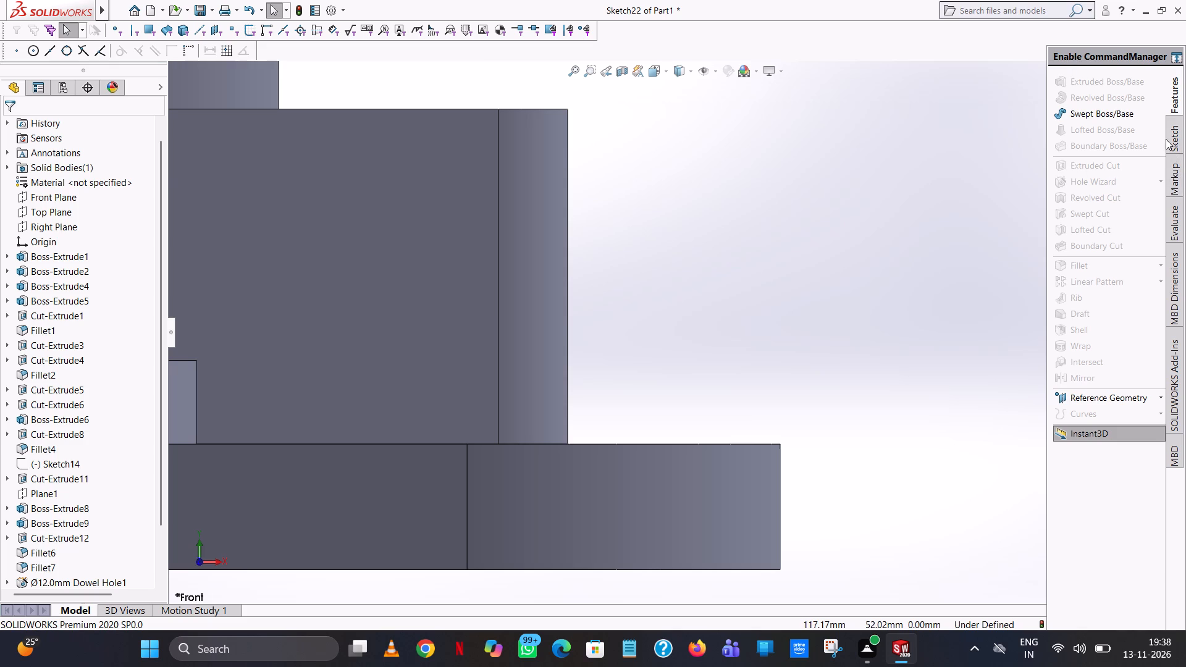
{"action": "left_click", "coordinate": [1172, 139]}
{"action": "left_click", "coordinate": [1062, 115]}
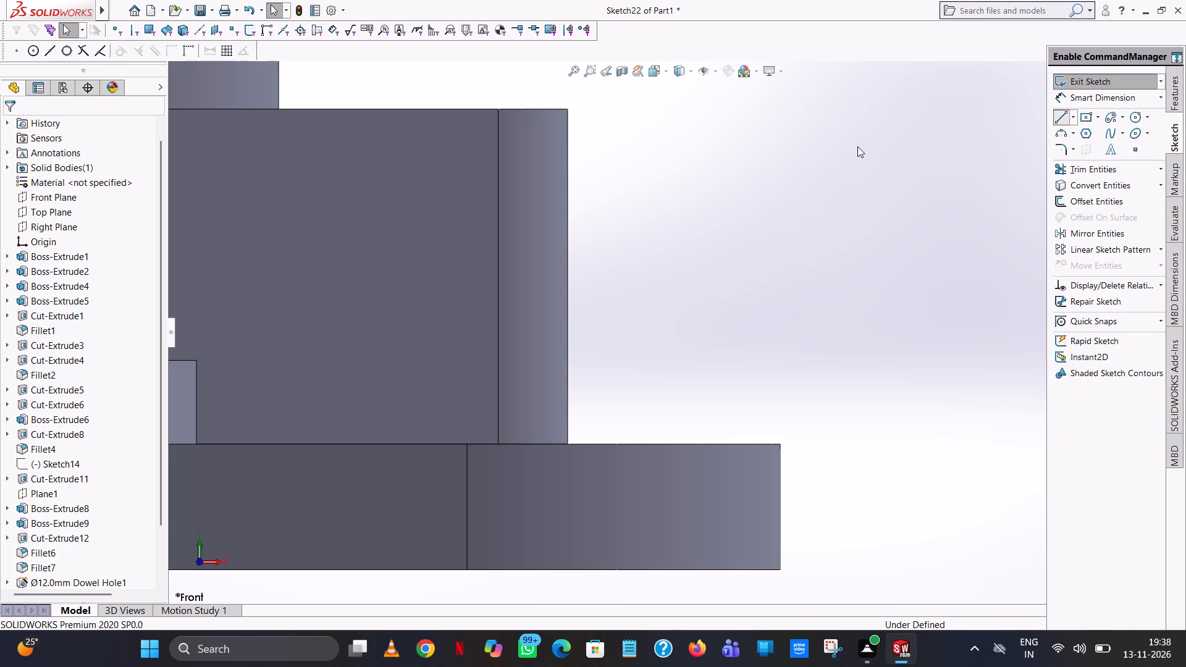
{"action": "left_click", "coordinate": [567, 108]}
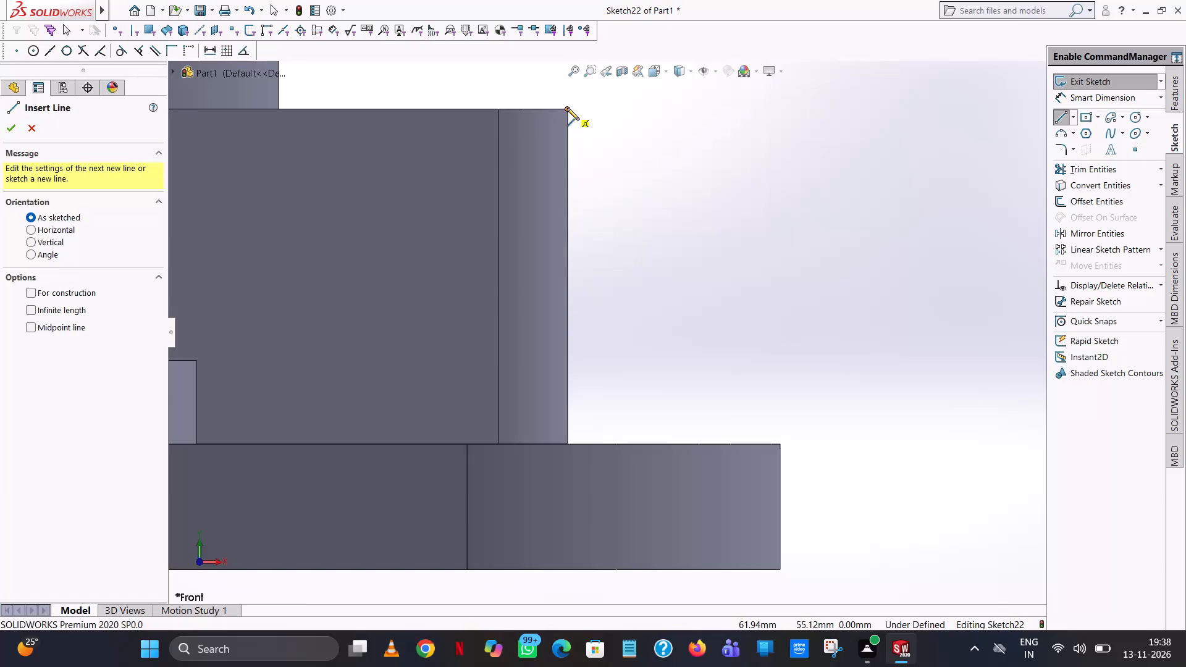
{"action": "left_click", "coordinate": [781, 443]}
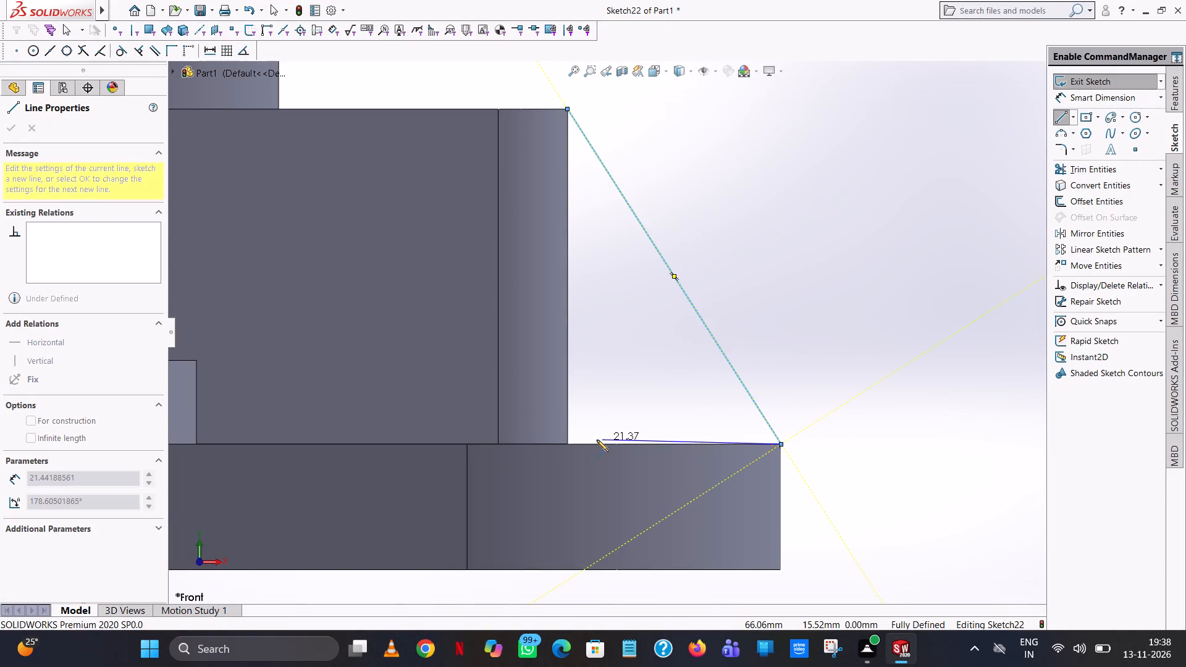
{"action": "left_click", "coordinate": [558, 445]}
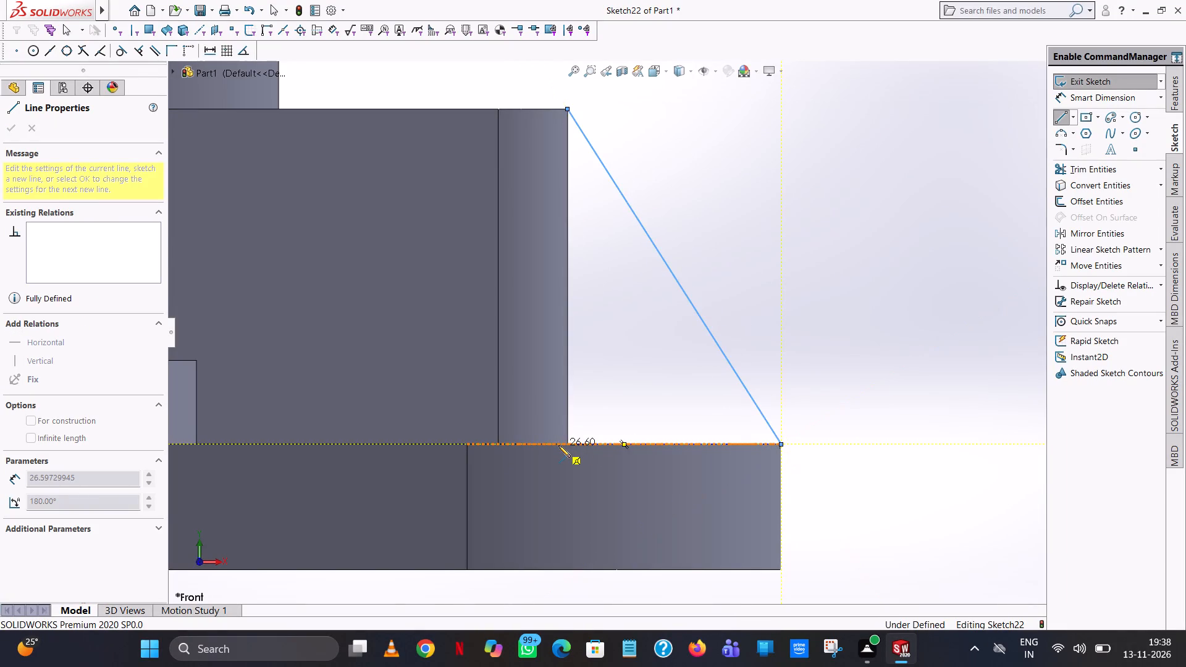
{"action": "left_click", "coordinate": [558, 109]}
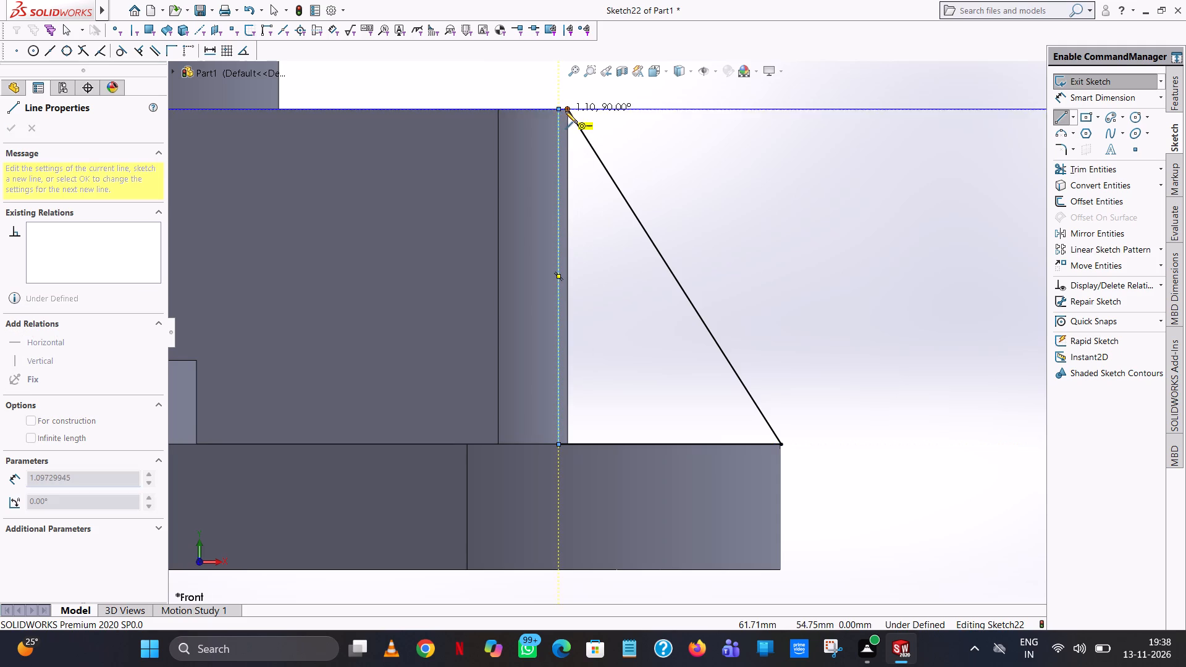
{"action": "left_click", "coordinate": [568, 111]}
{"action": "right_click", "coordinate": [568, 111]}
{"action": "left_click", "coordinate": [586, 118]}
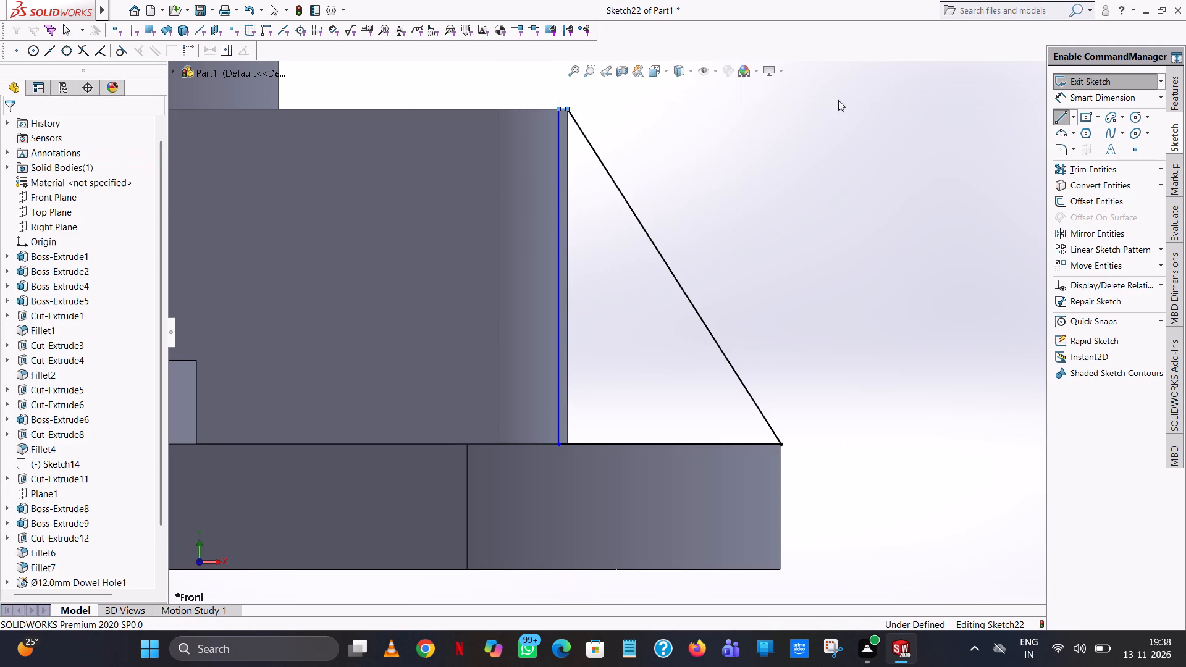
Extrude the closed rib profile as a boss with Mid Plane end condition and 8 mm depth, merged with the part.
{"action": "left_click", "coordinate": [1173, 94]}
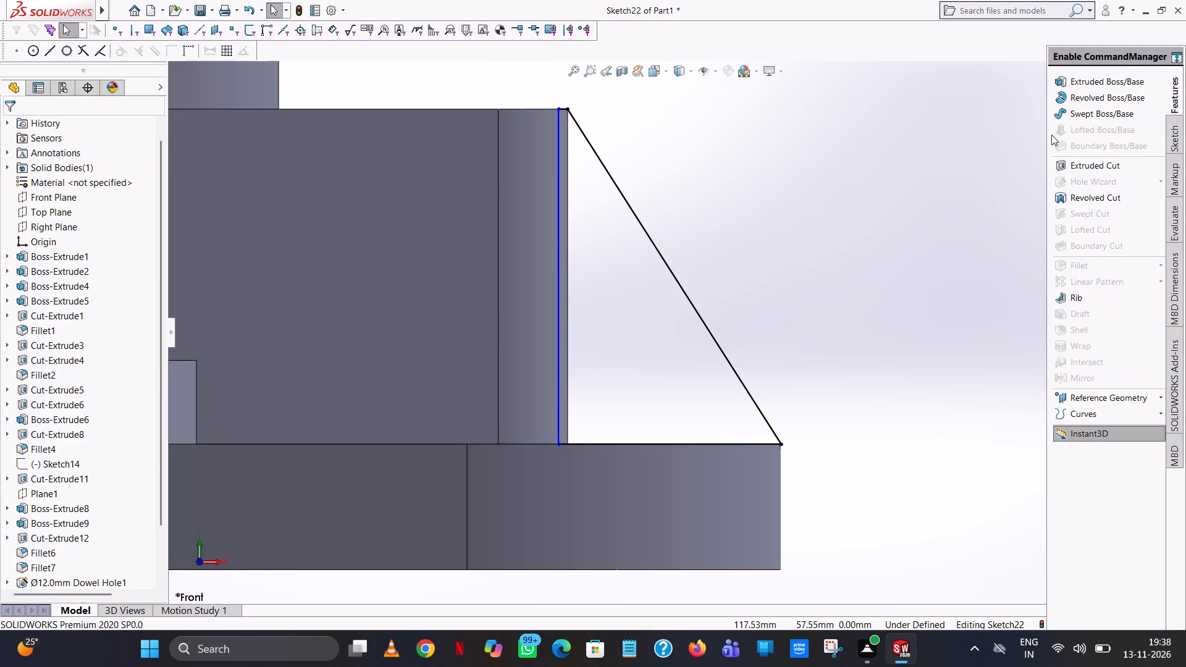
{"action": "left_click", "coordinate": [1072, 79]}
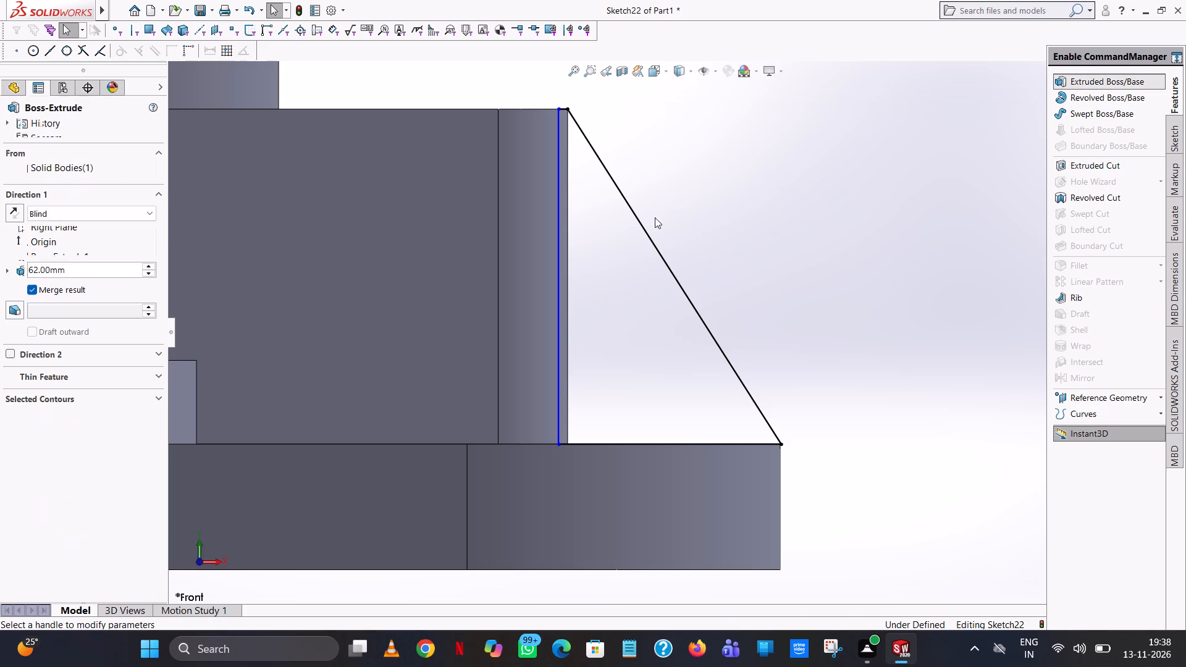
{"action": "middle_click_drag", "start_coordinate": [728, 193], "coordinate": [676, 333]}
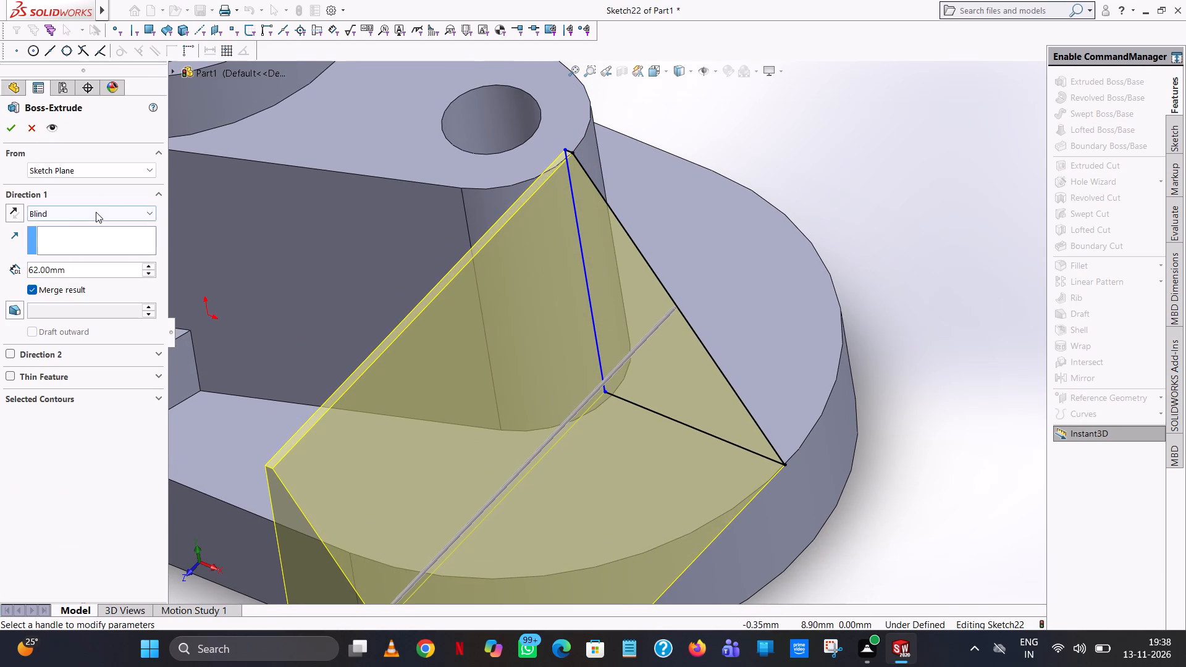
{"action": "left_click", "coordinate": [96, 212]}
{"action": "left_click", "coordinate": [88, 293]}
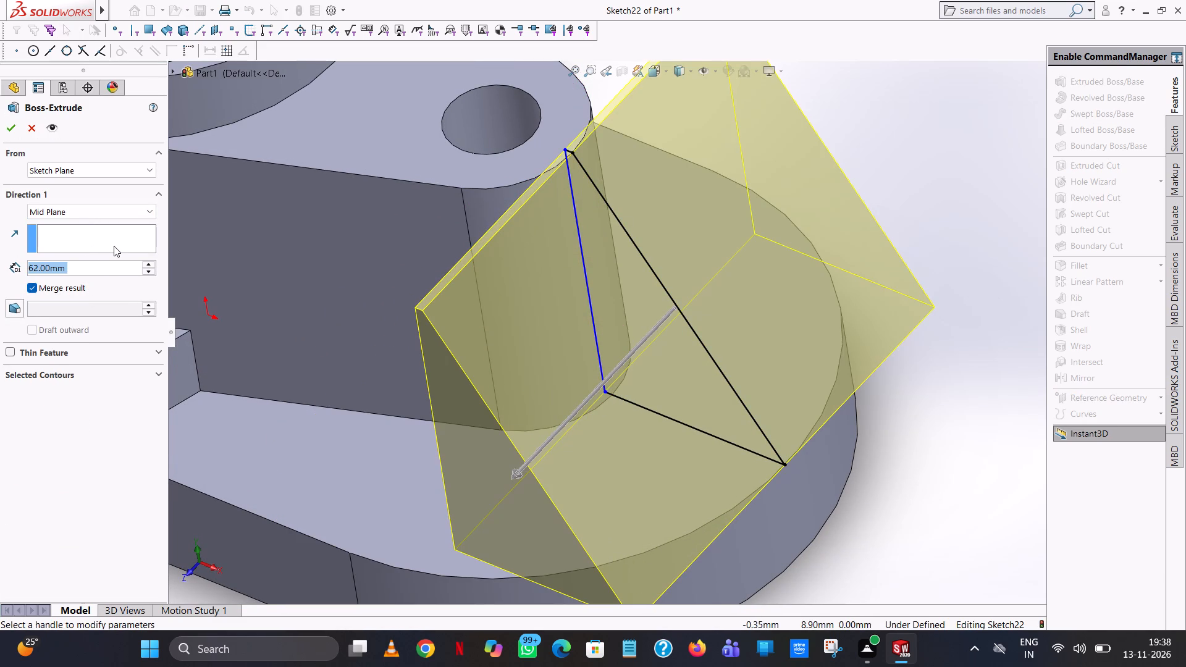
{"action": "key", "text": "8"}
{"action": "key", "text": "Return"}
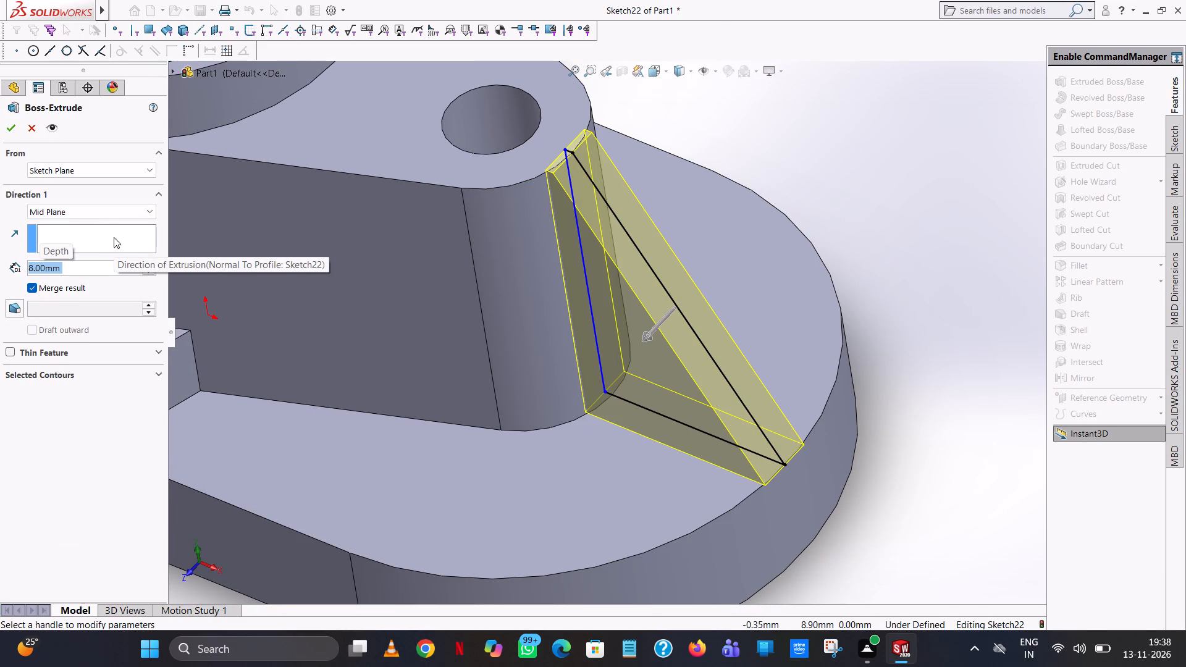
{"action": "left_click", "coordinate": [3, 132]}
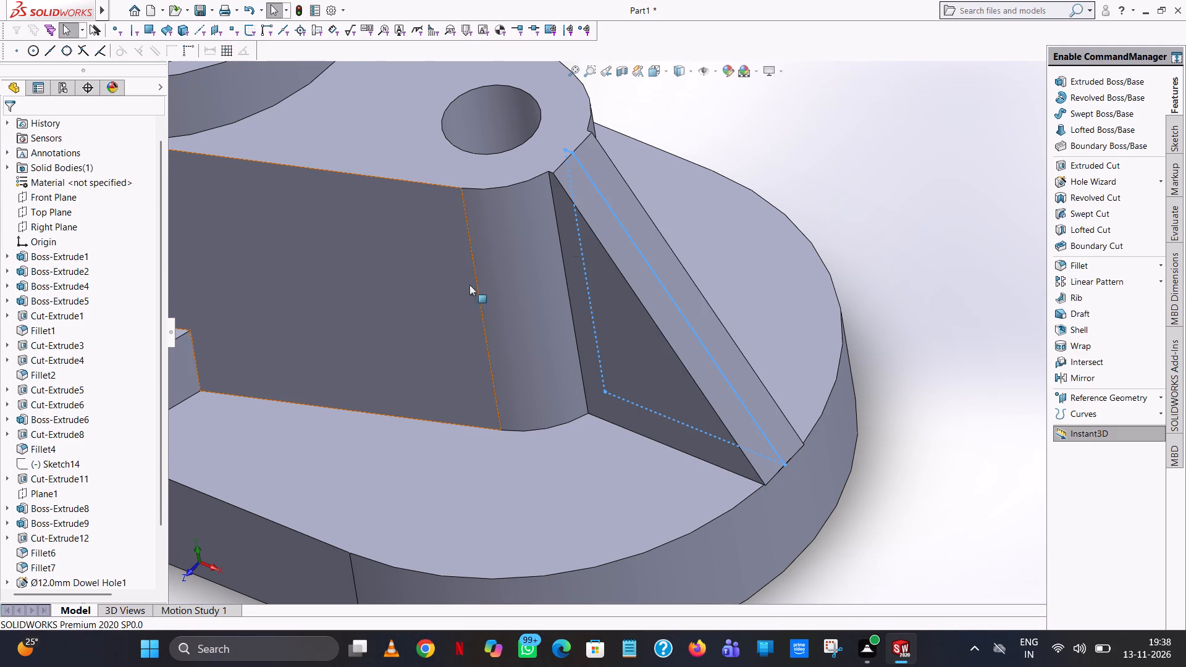
{"action": "left_click", "coordinate": [829, 109]}
Fillet the two vertical edges where the new outer rib meets the raised body with a 2 mm radius.
{"action": "middle_click_drag", "start_coordinate": [767, 287], "coordinate": [818, 199]}
{"action": "scroll", "coordinate": [814, 209], "scroll_direction": "up", "scroll_amount": 1}
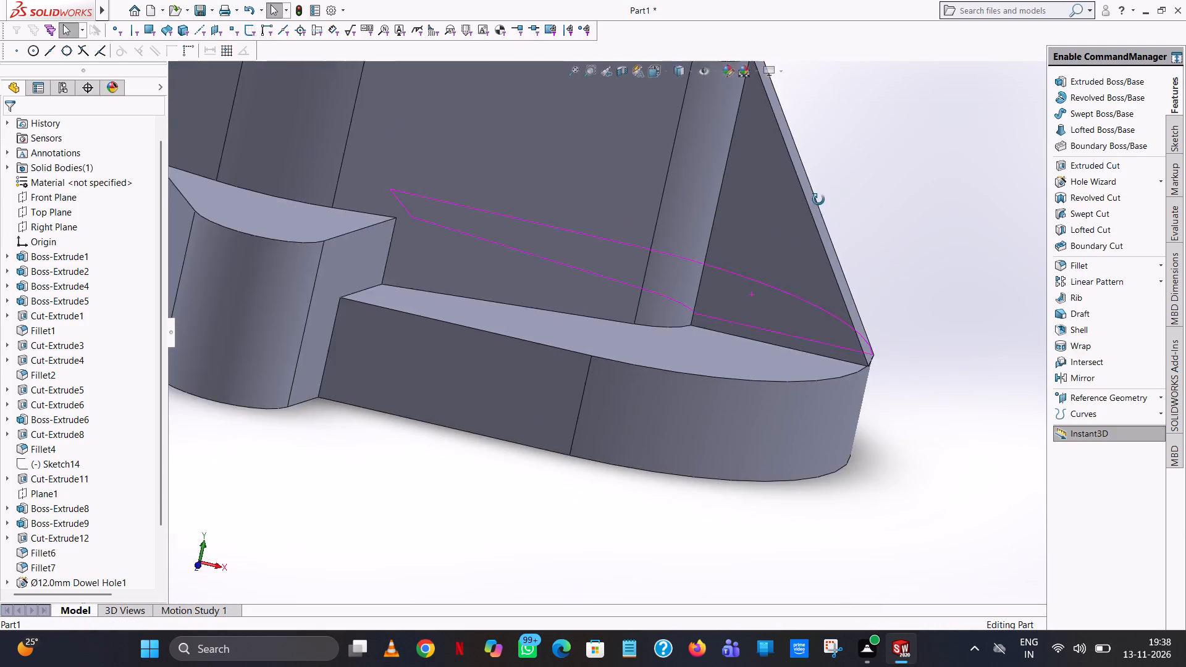
{"action": "middle_click_drag", "start_coordinate": [818, 199], "coordinate": [807, 306]}
{"action": "scroll", "coordinate": [796, 296], "scroll_direction": "up", "scroll_amount": 2}
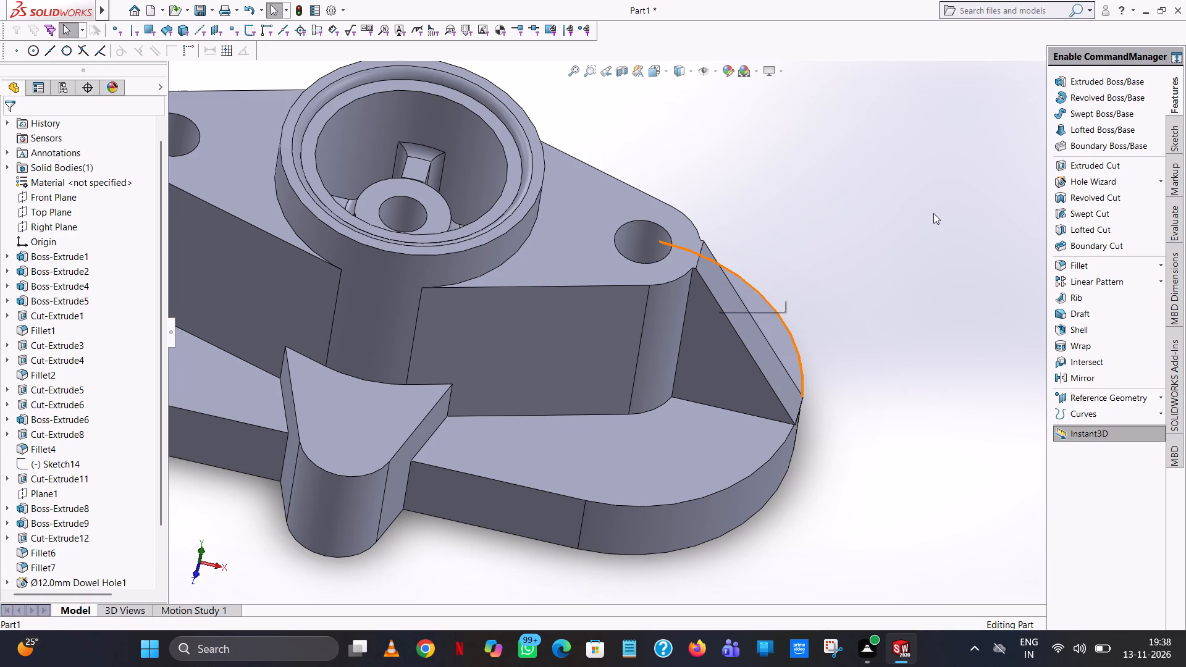
{"action": "left_click", "coordinate": [1071, 264]}
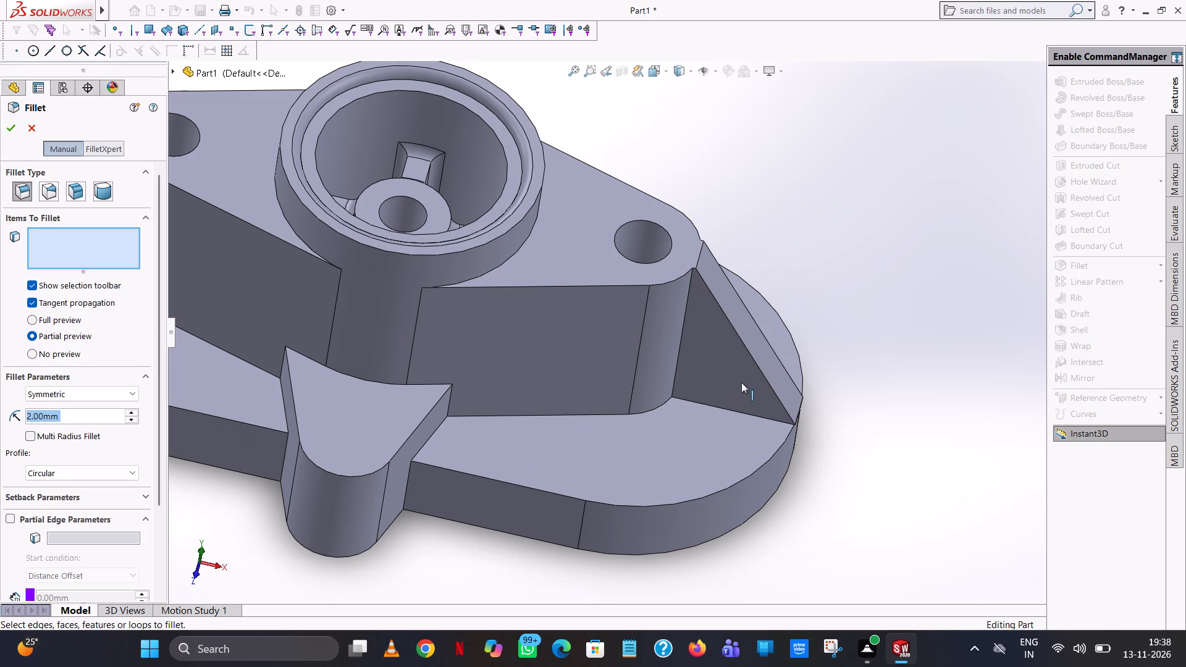
{"action": "left_click", "coordinate": [686, 307]}
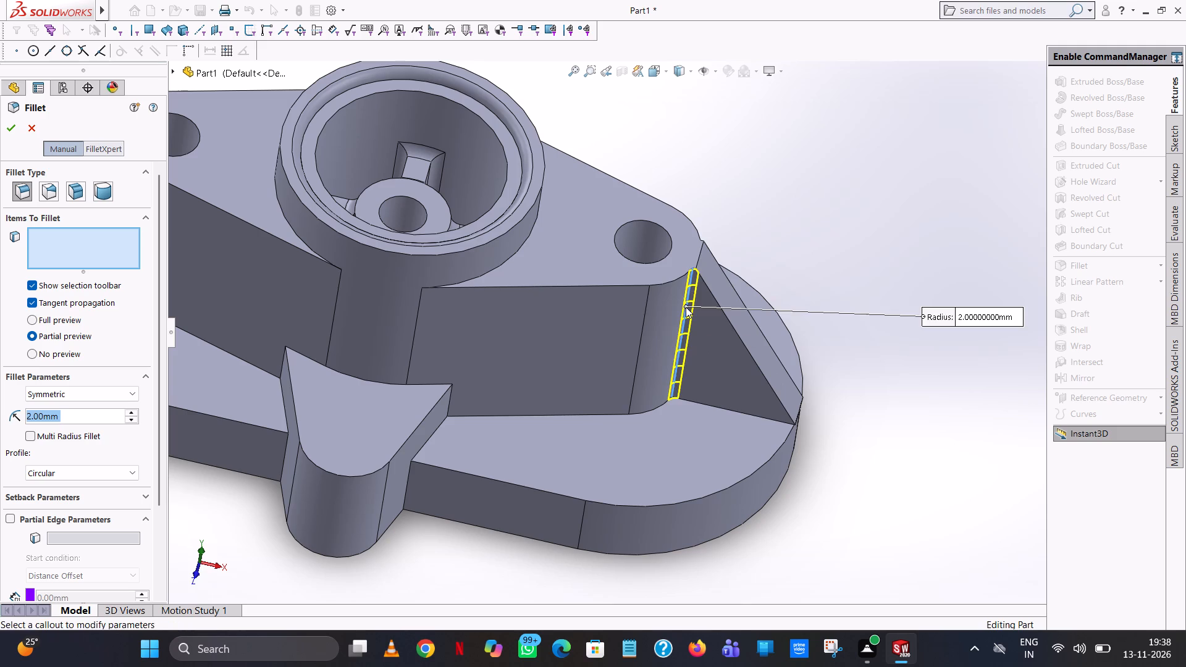
{"action": "middle_click_drag", "start_coordinate": [801, 149], "coordinate": [724, 398]}
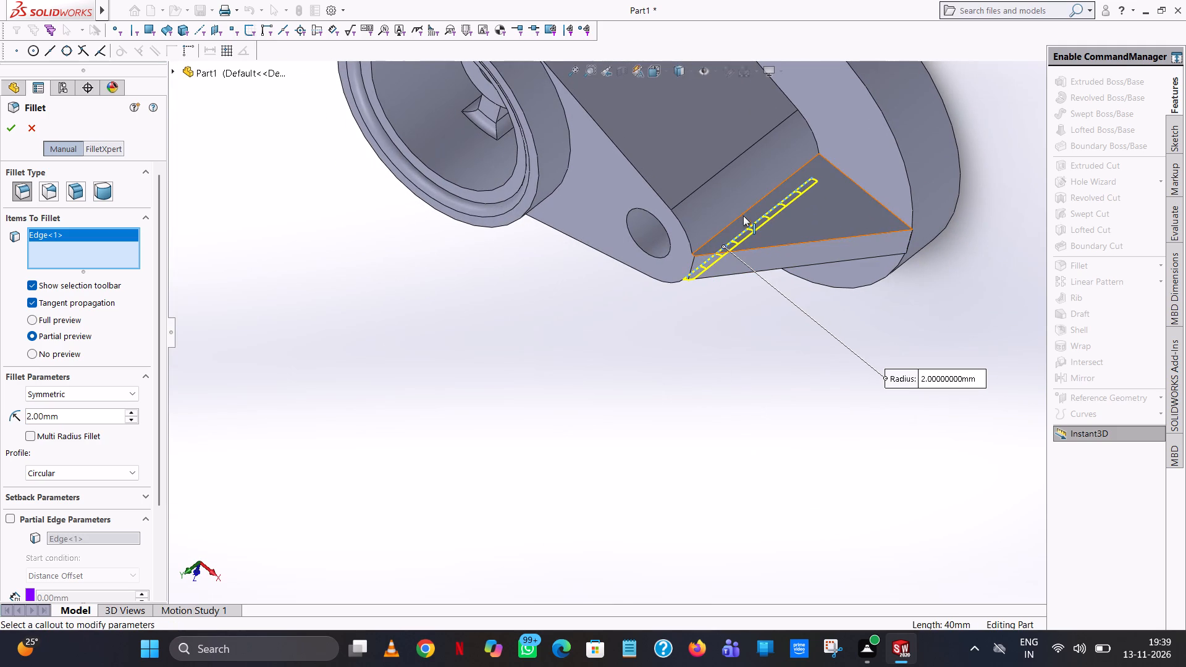
{"action": "left_click", "coordinate": [743, 215]}
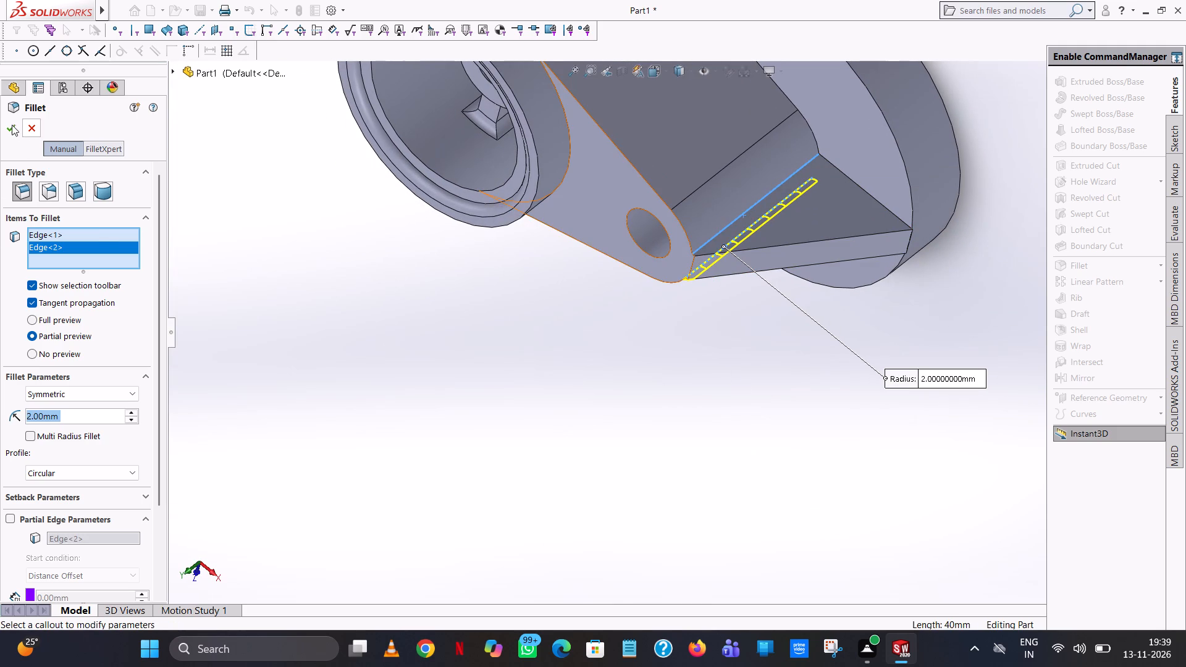
{"action": "left_click", "coordinate": [10, 125]}
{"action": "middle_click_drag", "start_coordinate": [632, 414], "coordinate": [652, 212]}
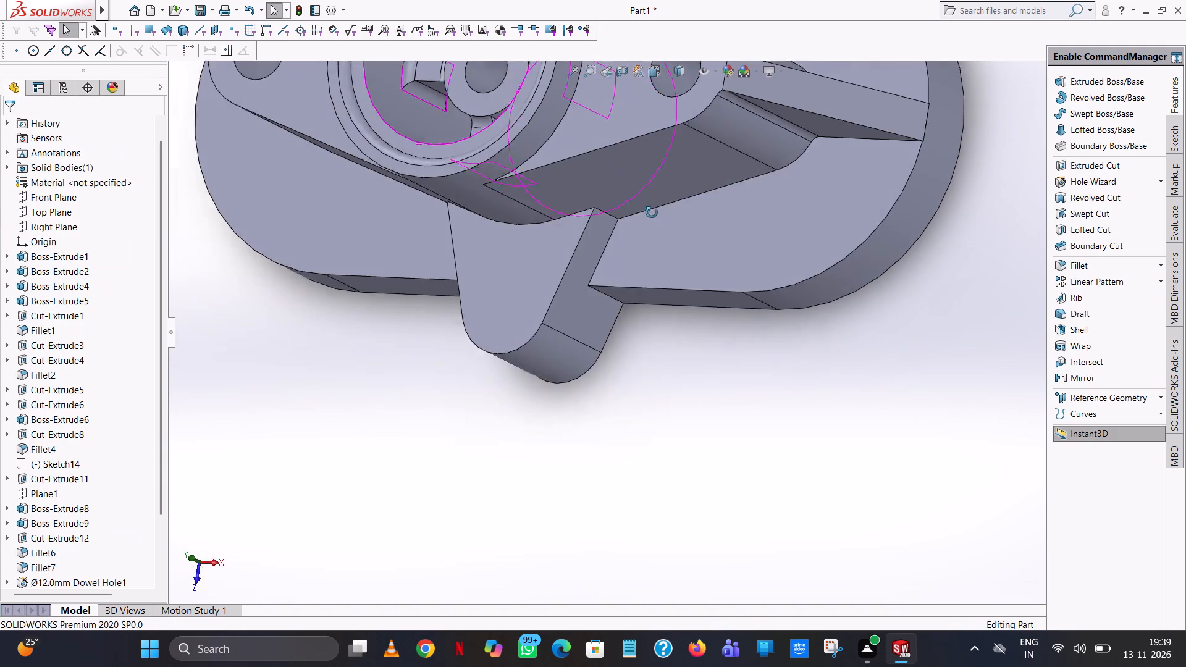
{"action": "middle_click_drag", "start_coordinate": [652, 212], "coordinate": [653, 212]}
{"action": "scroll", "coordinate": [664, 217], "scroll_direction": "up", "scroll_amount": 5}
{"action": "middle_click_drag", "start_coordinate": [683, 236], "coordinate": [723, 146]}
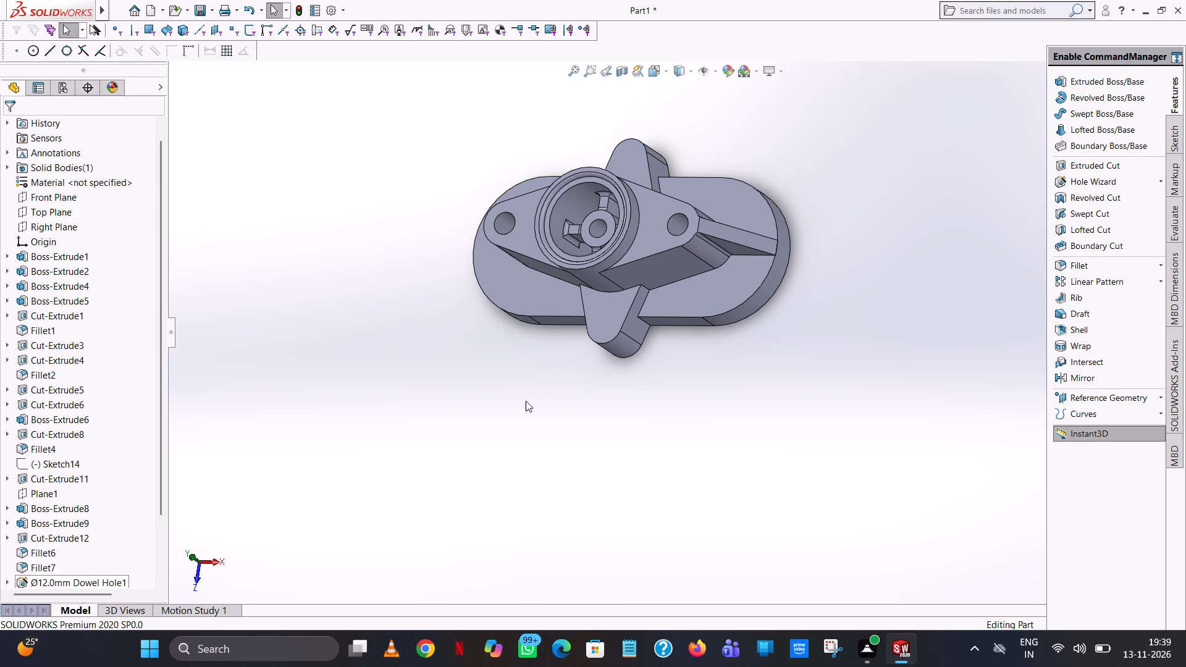
Start an Extruded Cut sketch on the flange's upper face and view it straight from the top.
{"action": "scroll", "coordinate": [701, 338], "scroll_direction": "up", "scroll_amount": 1}
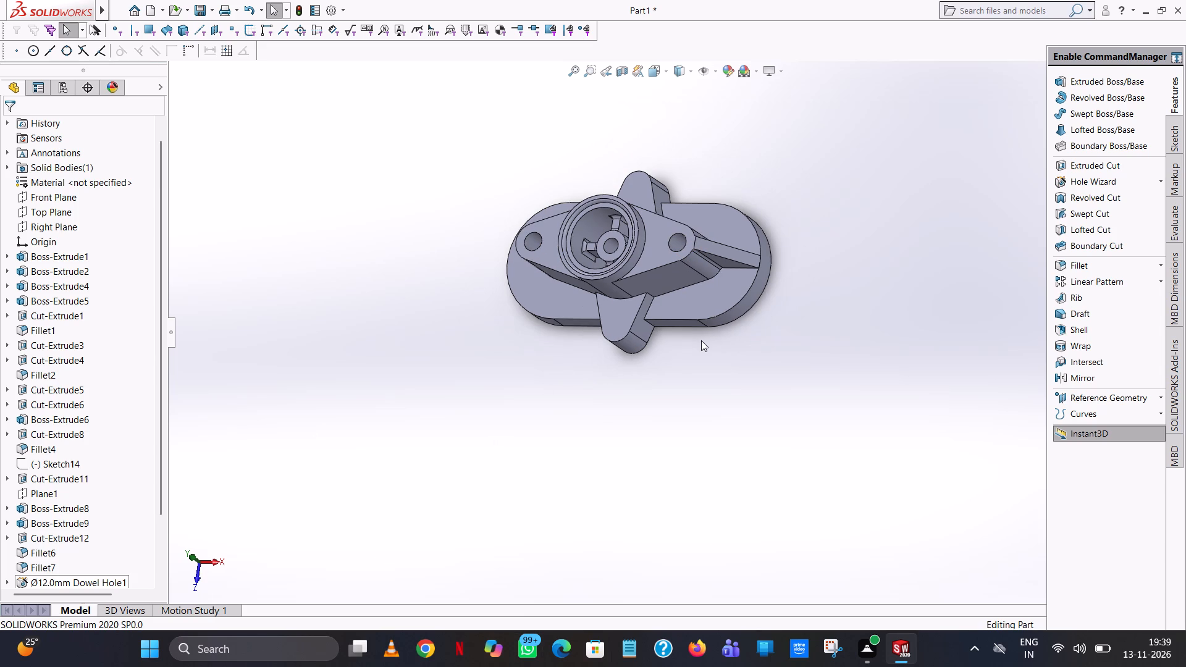
{"action": "middle_click_drag", "start_coordinate": [706, 296], "coordinate": [727, 293]}
{"action": "middle_click_drag", "start_coordinate": [741, 225], "coordinate": [743, 321]}
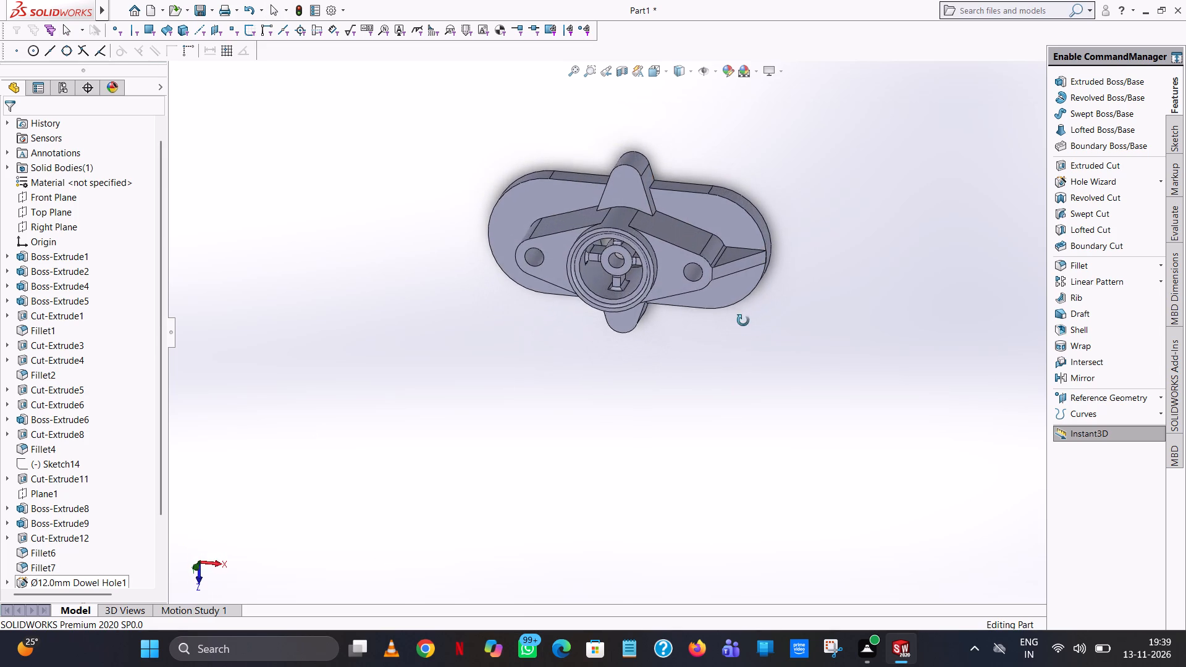
{"action": "middle_click_drag", "start_coordinate": [743, 321], "coordinate": [743, 193]}
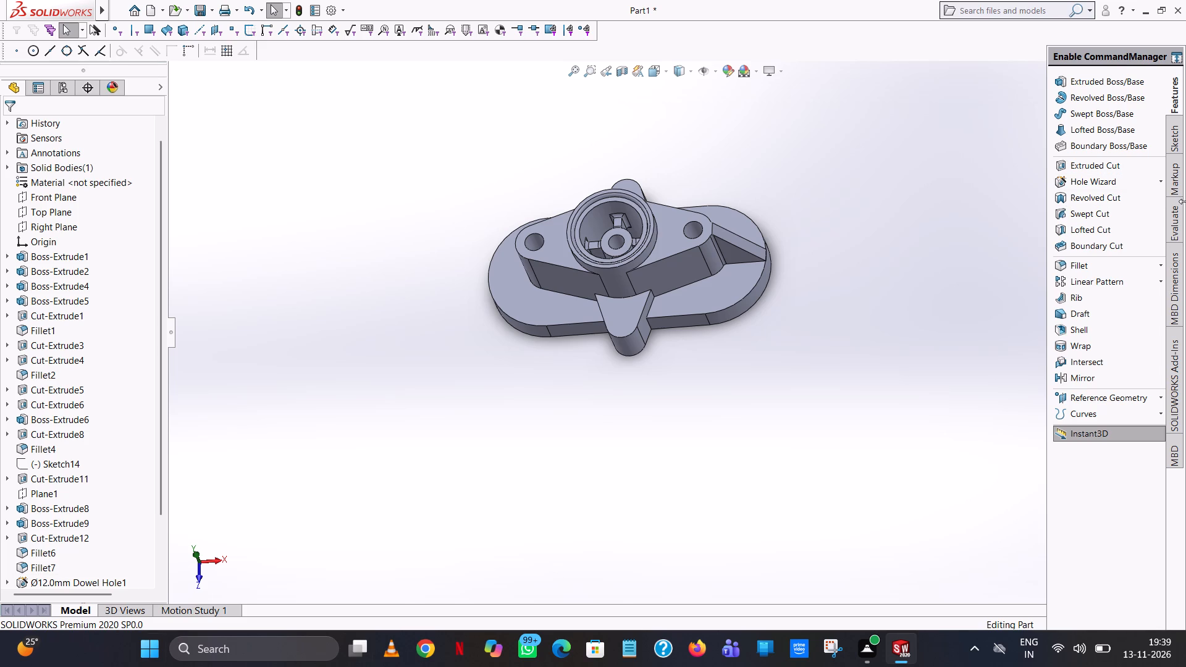
{"action": "left_click", "coordinate": [1079, 162]}
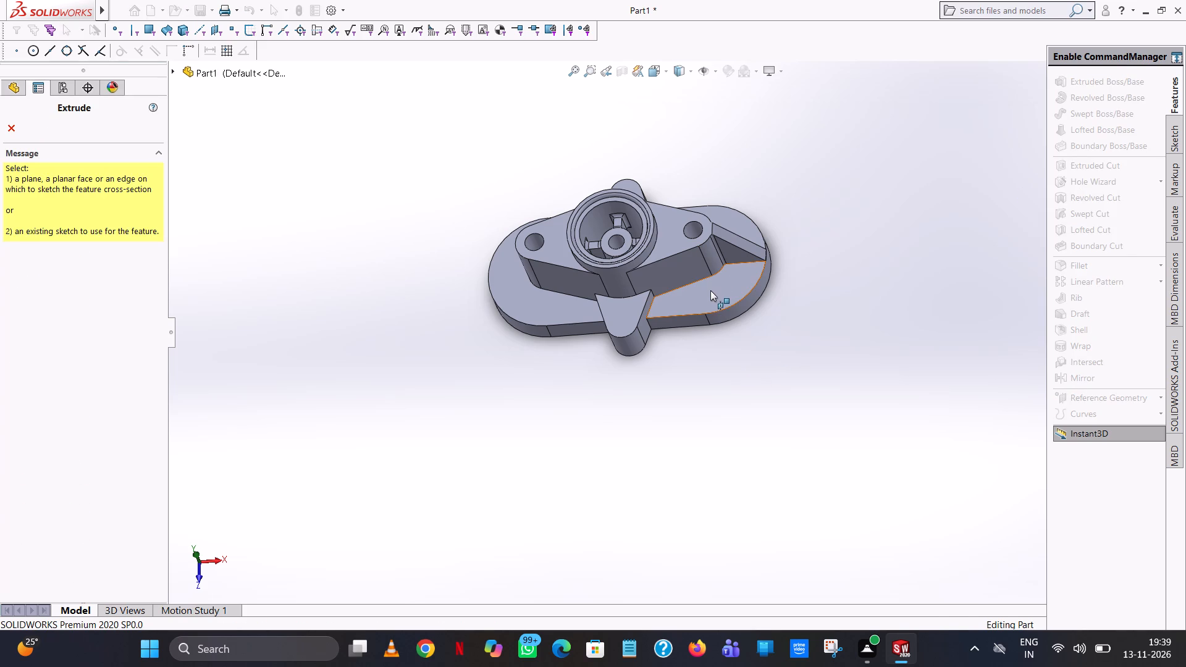
{"action": "left_click", "coordinate": [710, 290]}
{"action": "left_click", "coordinate": [660, 73]}
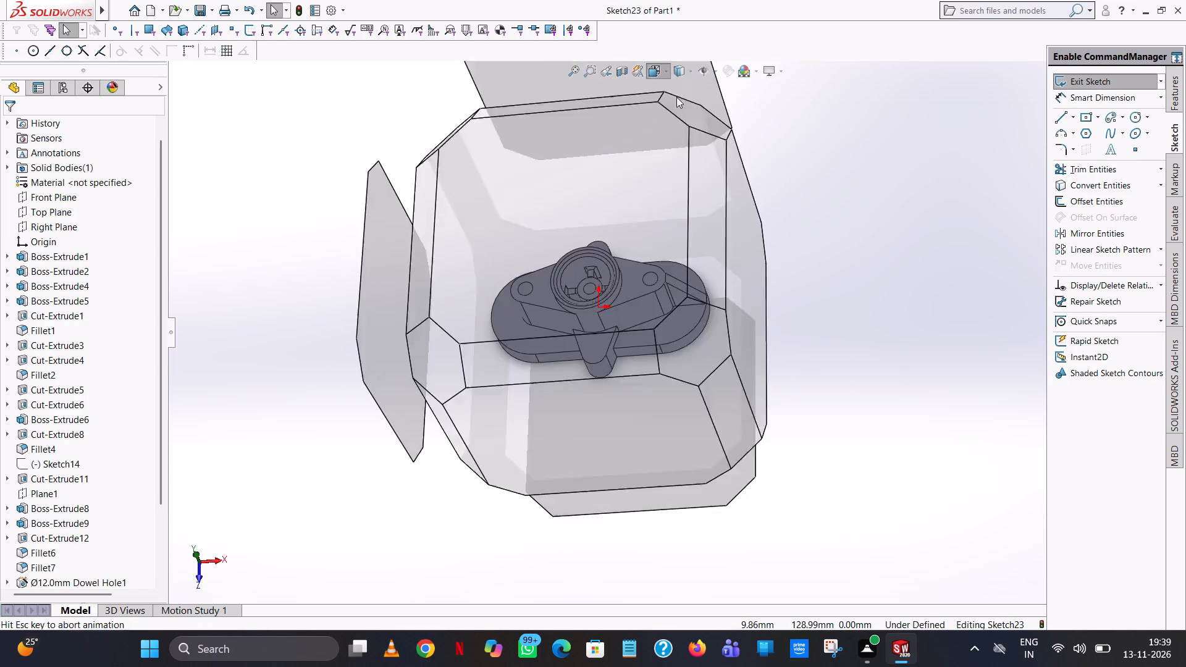
{"action": "left_click", "coordinate": [729, 143]}
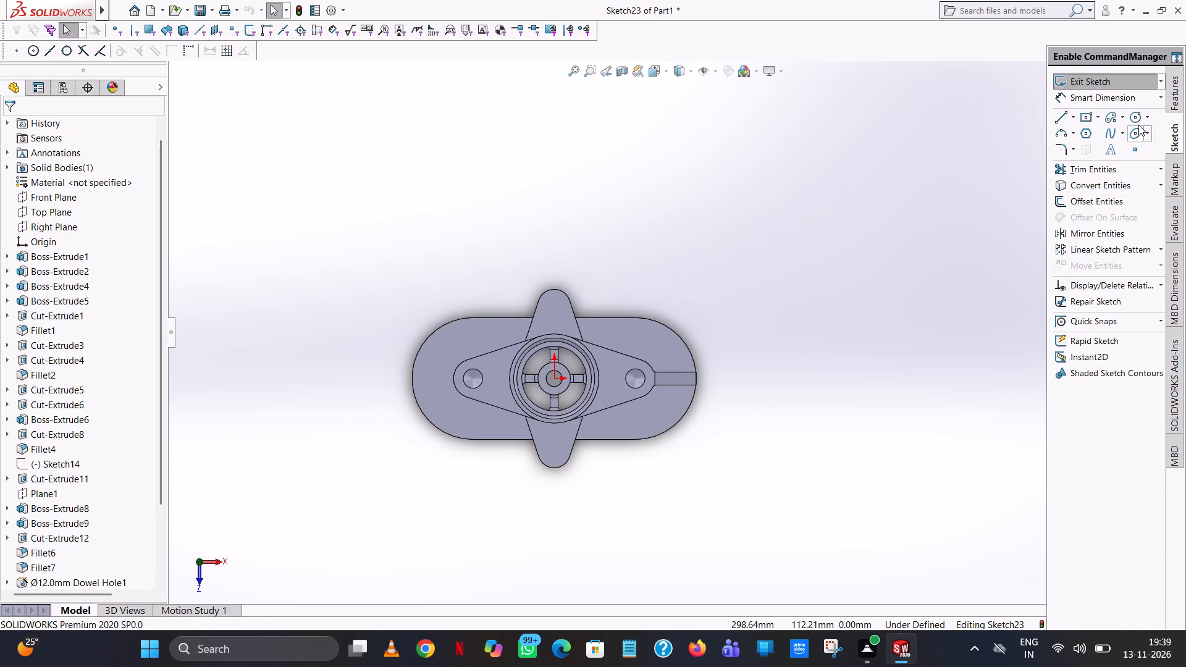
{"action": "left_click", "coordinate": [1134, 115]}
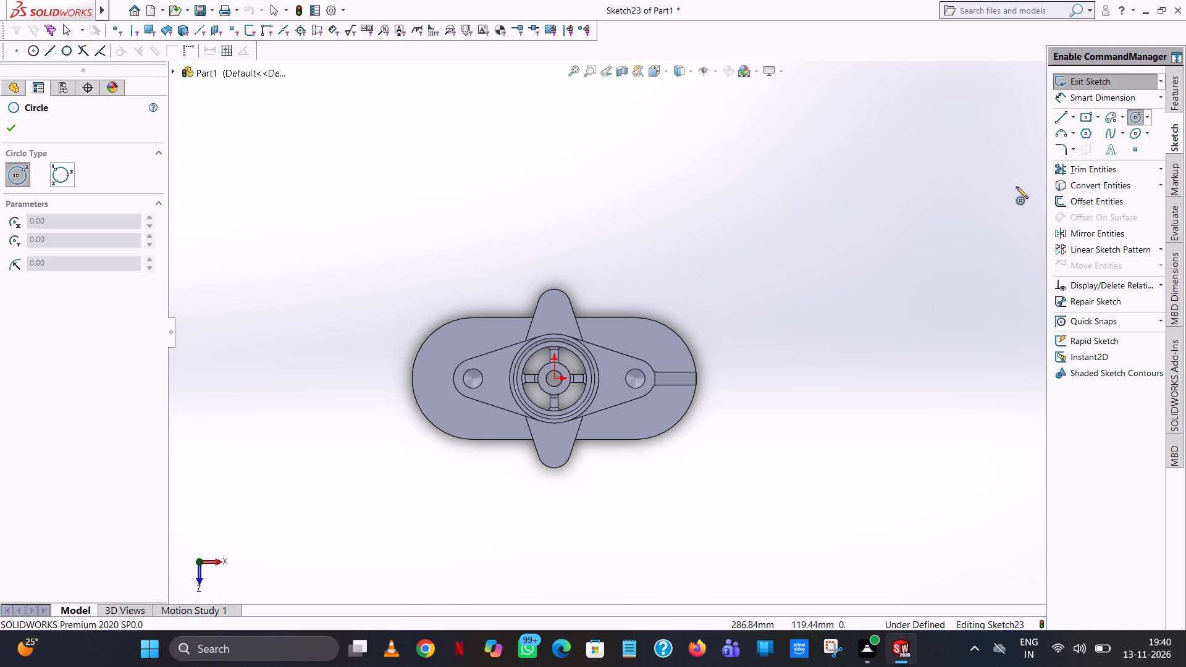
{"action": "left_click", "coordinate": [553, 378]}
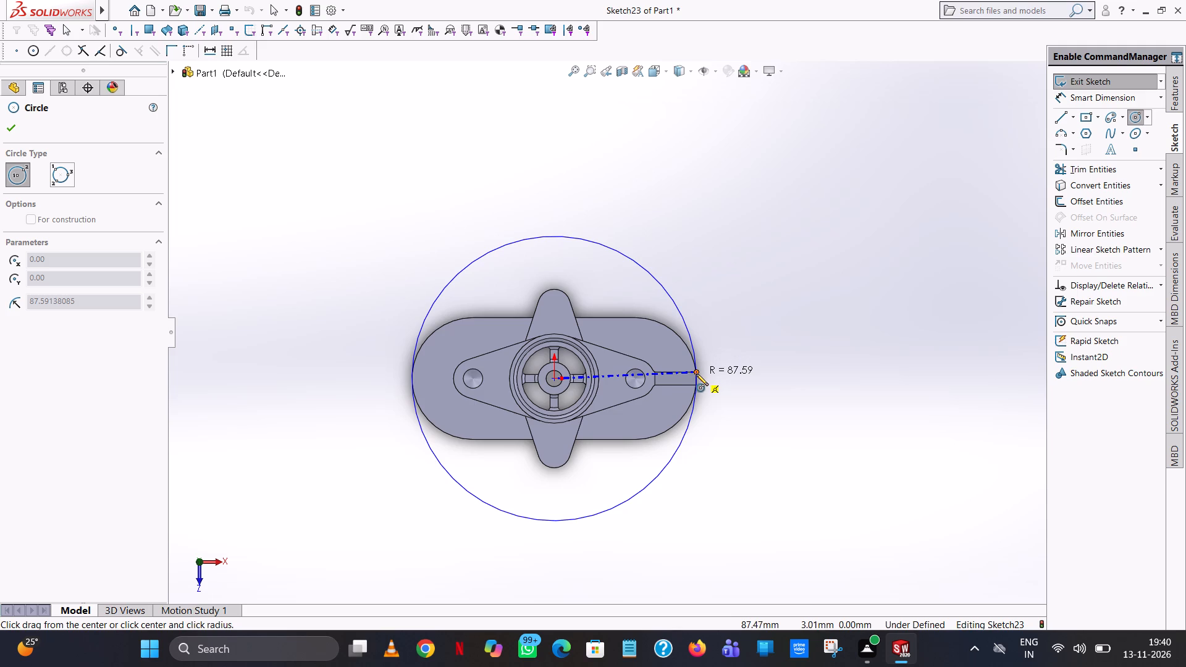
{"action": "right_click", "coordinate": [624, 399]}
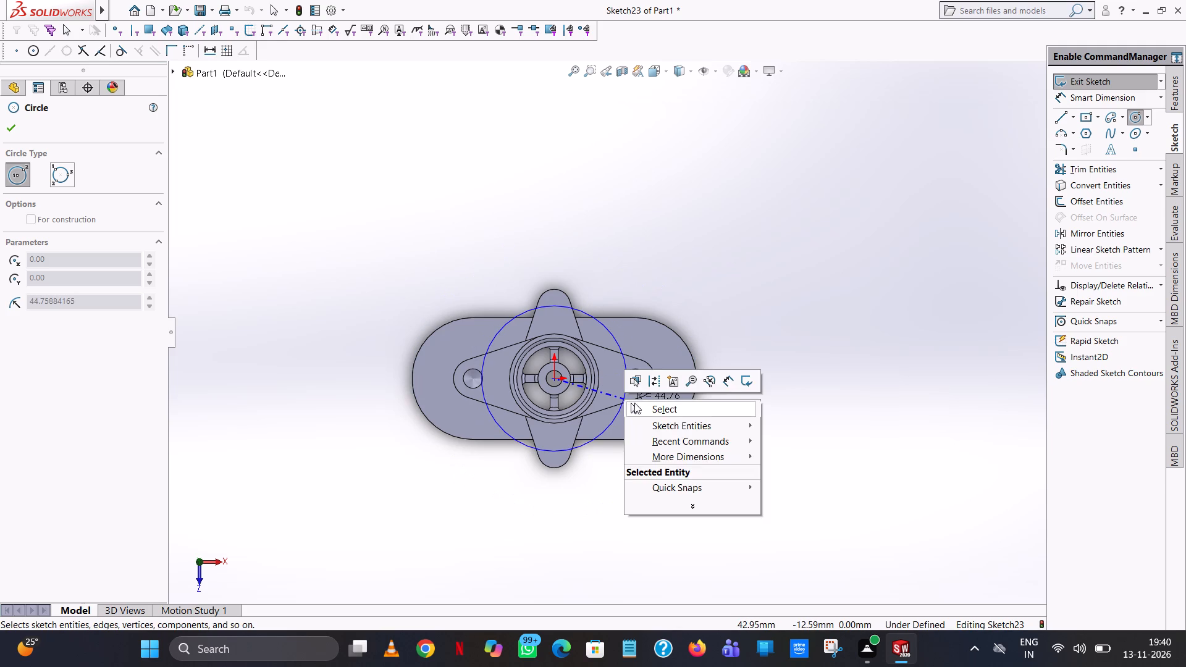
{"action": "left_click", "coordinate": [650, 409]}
Sketch a circle centred on the dowel hole beside the outer rib, with radius 37.5-12, i.e. 25.5 mm.
{"action": "left_click", "coordinate": [1133, 120]}
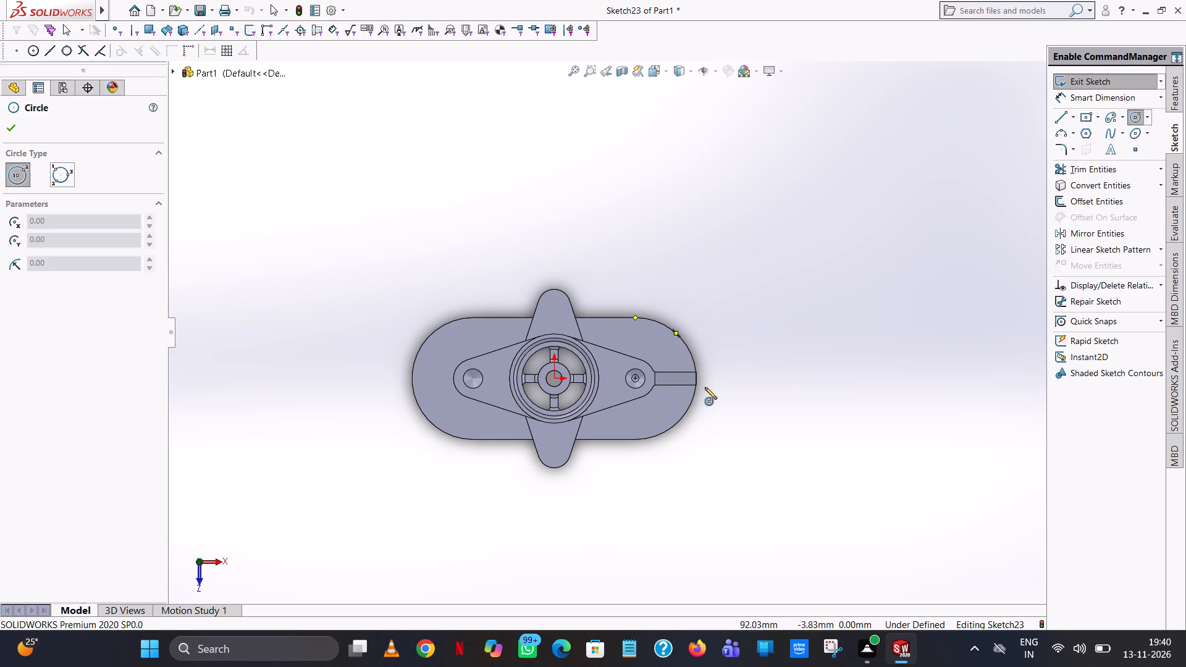
{"action": "left_click", "coordinate": [636, 378]}
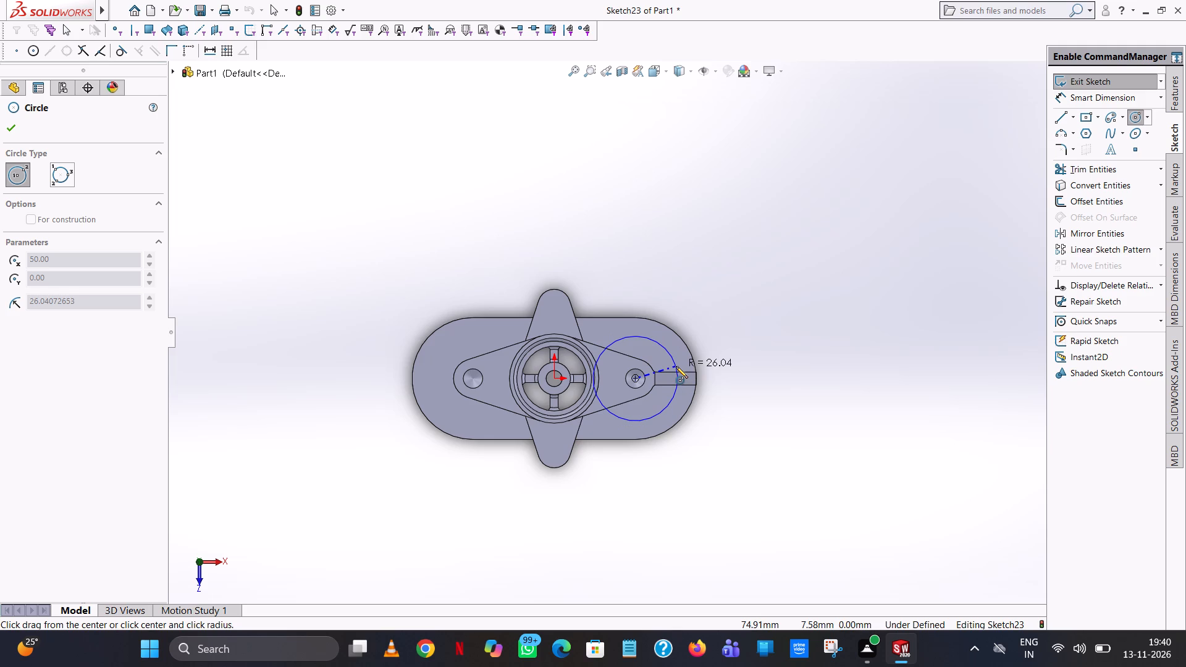
{"action": "left_click", "coordinate": [676, 366]}
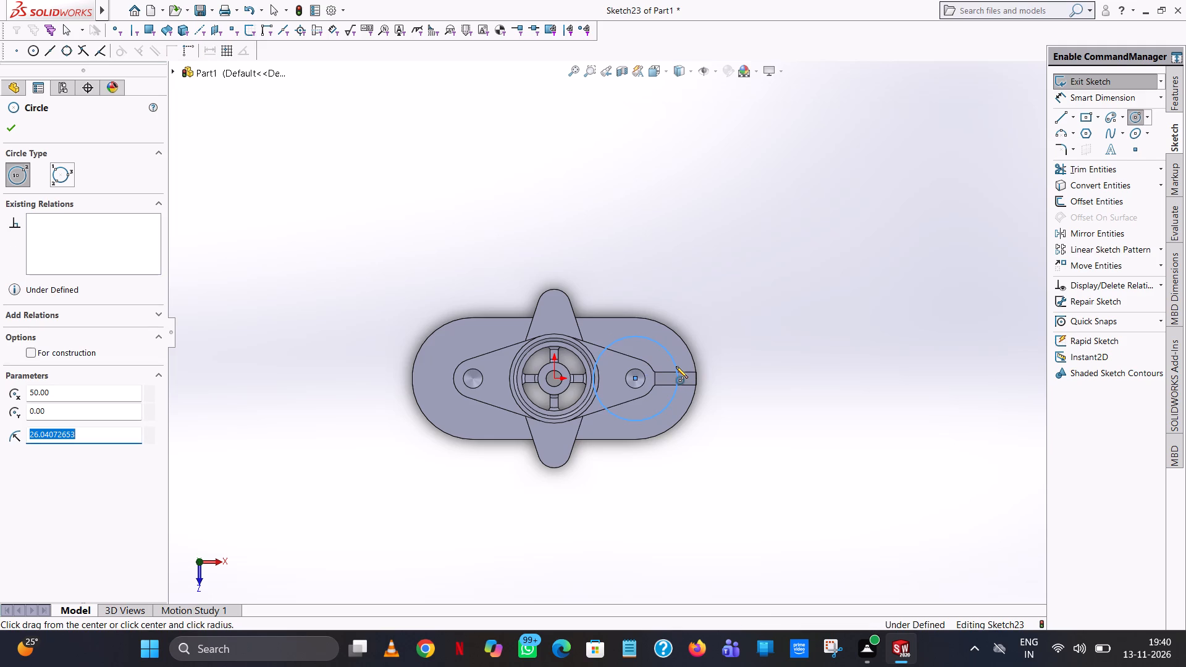
{"action": "type", "text": "37.5-"}
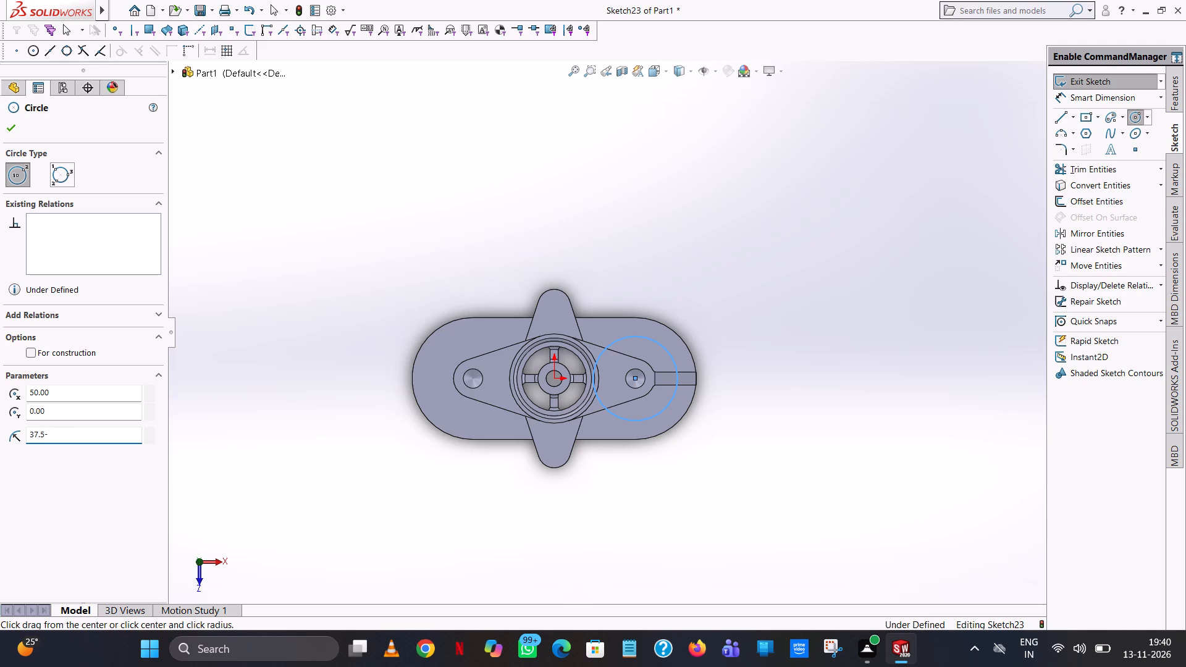
{"action": "type", "text": "12"}
{"action": "key", "text": "Return"}
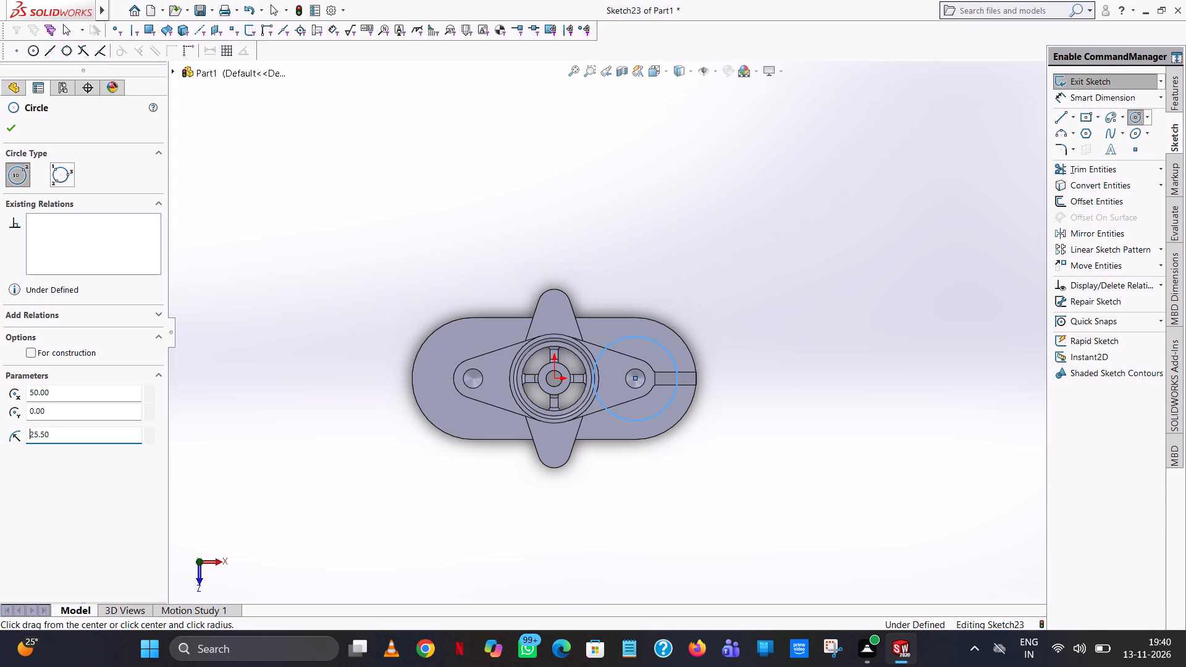
{"action": "right_click", "coordinate": [676, 366]}
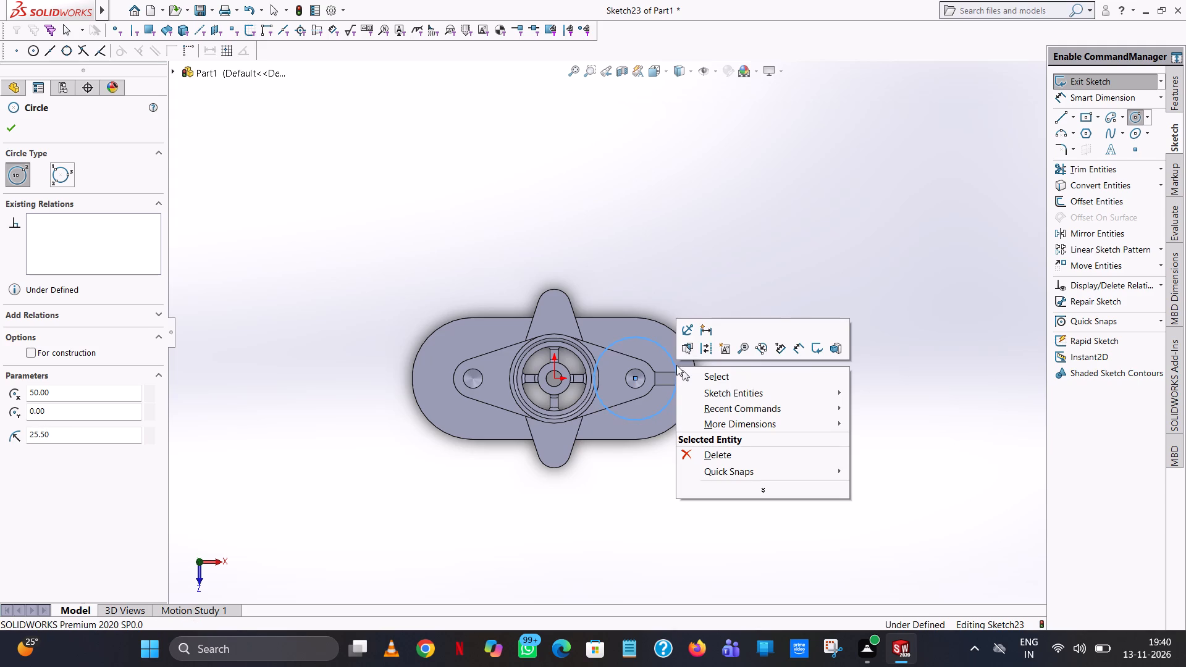
{"action": "left_click", "coordinate": [717, 375]}
{"action": "left_click", "coordinate": [852, 273]}
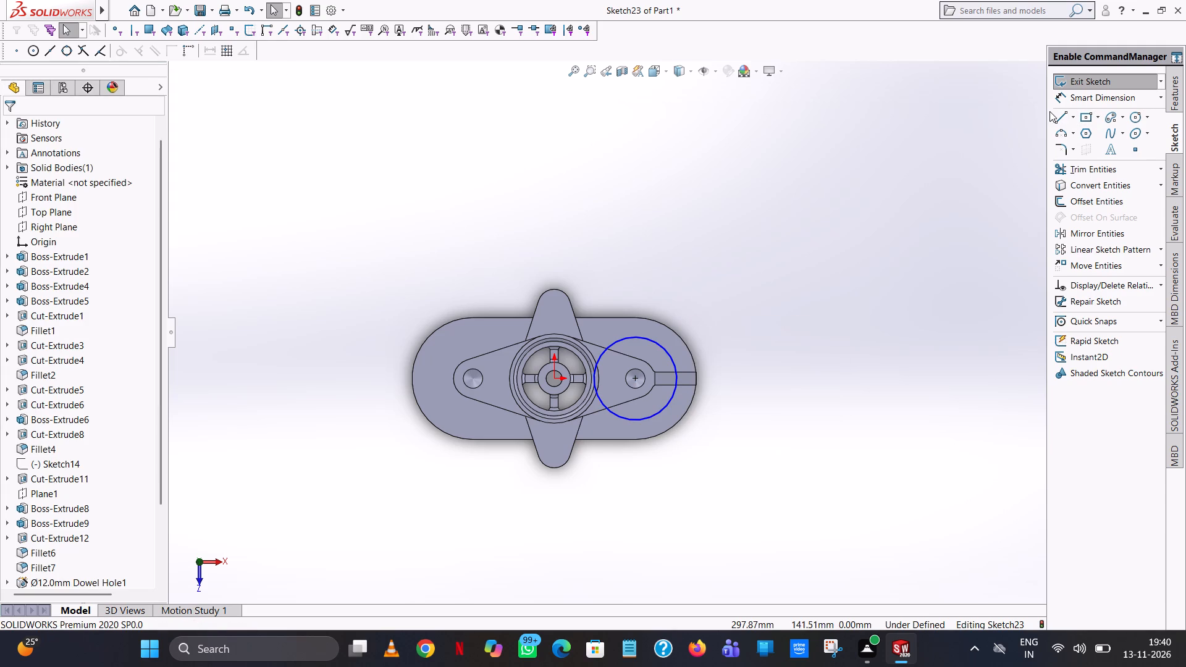
Sketch a line about 50 mm long from the dowel hole's centre past the flange's rounded end, at a 45° angle.
{"action": "left_click", "coordinate": [1062, 119]}
{"action": "scroll", "coordinate": [659, 379], "scroll_direction": "down", "scroll_amount": 4}
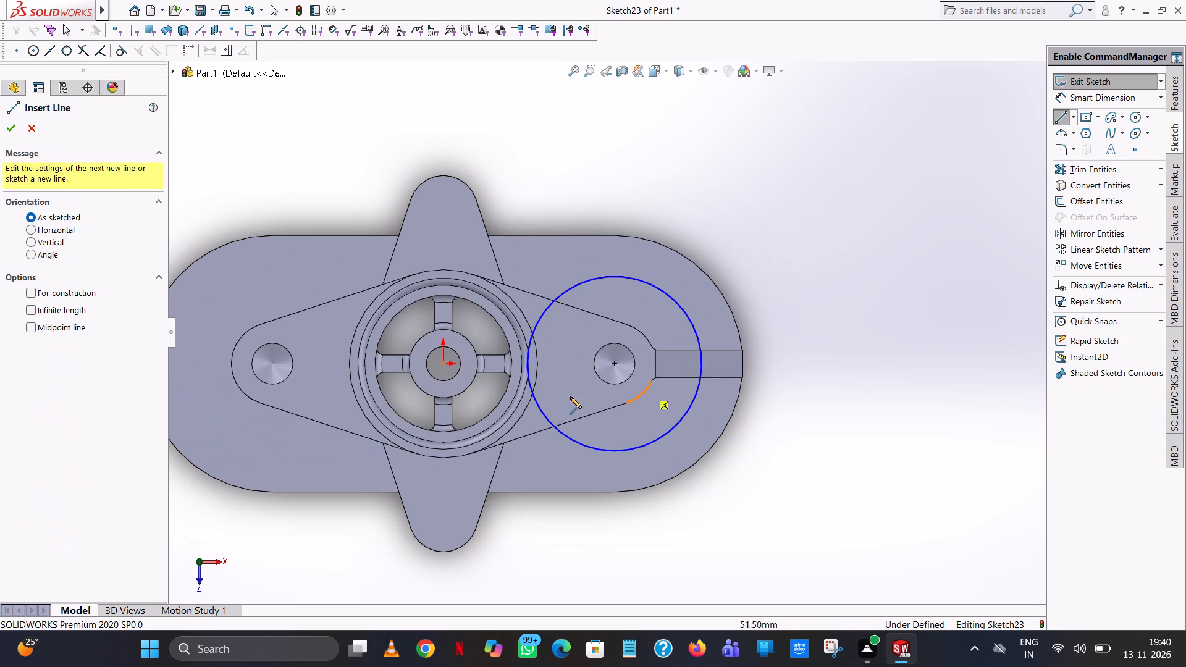
{"action": "left_click", "coordinate": [613, 362]}
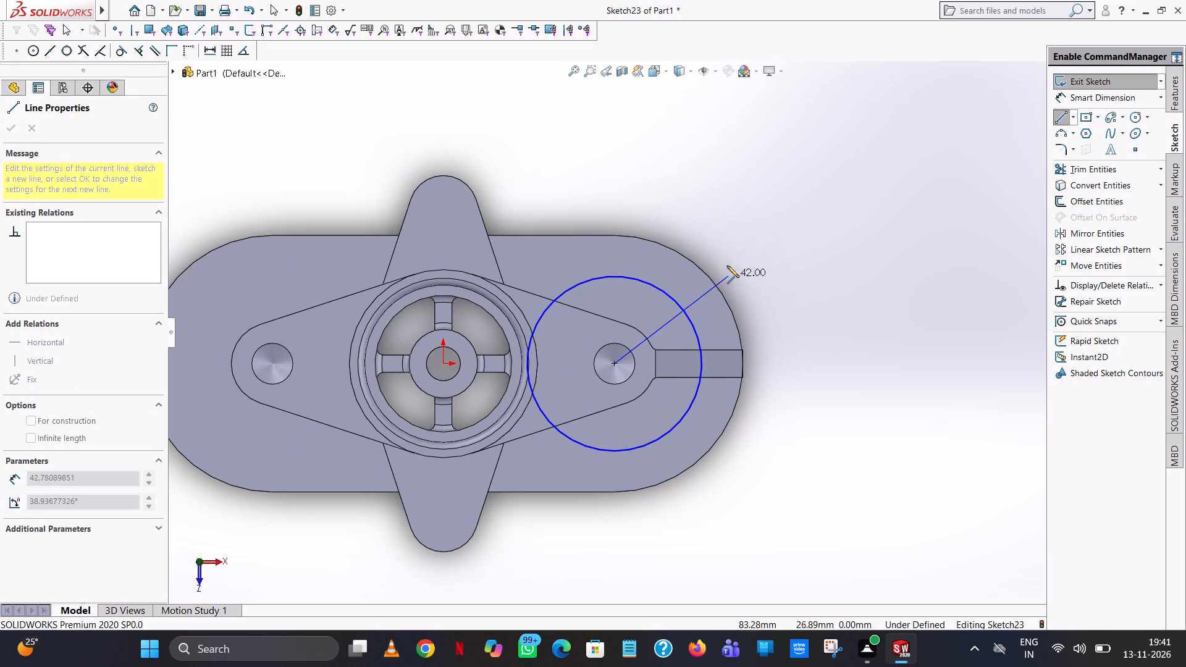
{"action": "left_click", "coordinate": [725, 235]}
{"action": "right_click", "coordinate": [724, 234]}
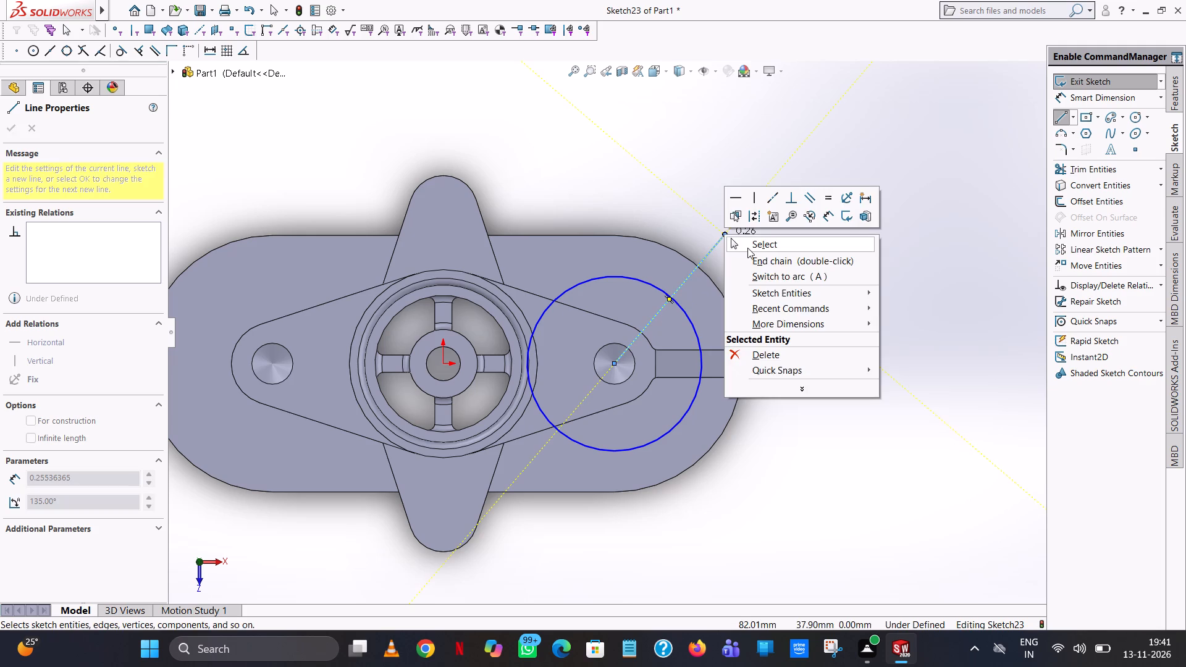
{"action": "left_click", "coordinate": [747, 248]}
{"action": "left_click", "coordinate": [713, 248]}
{"action": "double_click", "coordinate": [119, 443]}
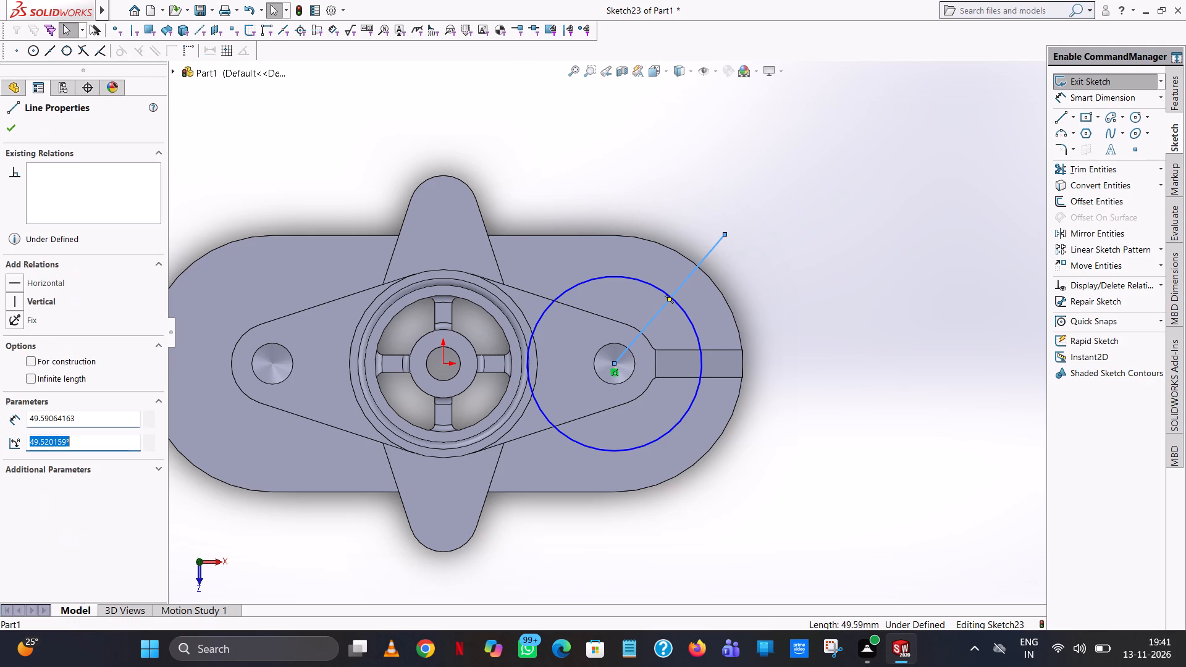
{"action": "type", "text": "45"}
{"action": "key", "text": "Return"}
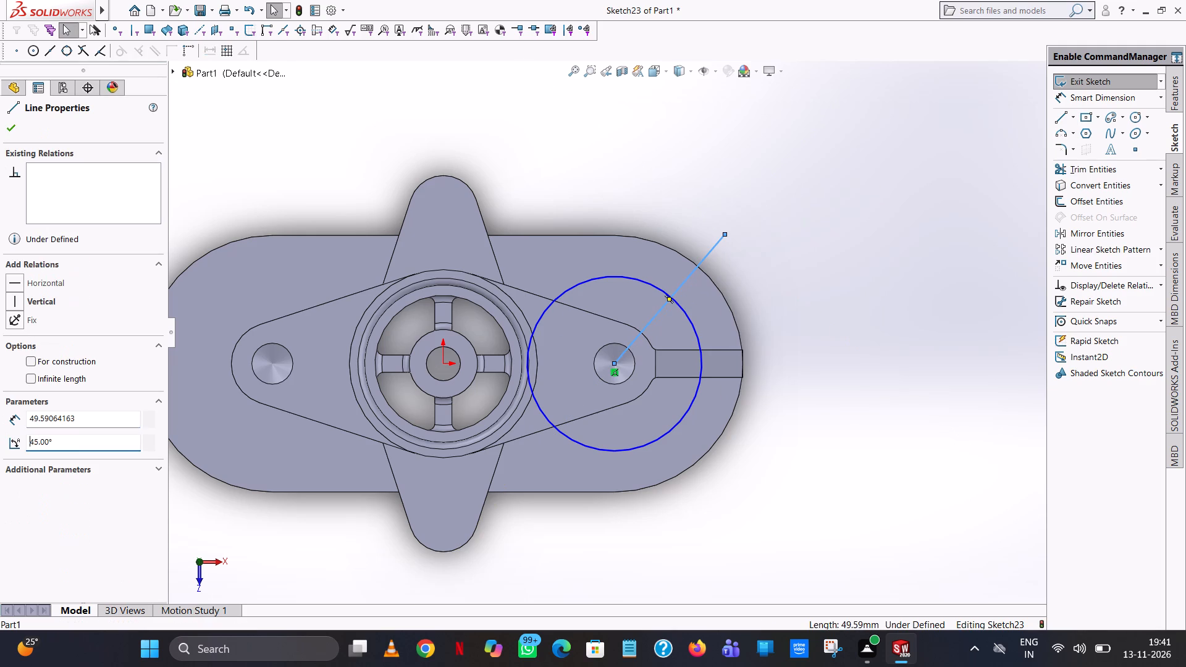
{"action": "left_click", "coordinate": [893, 279]}
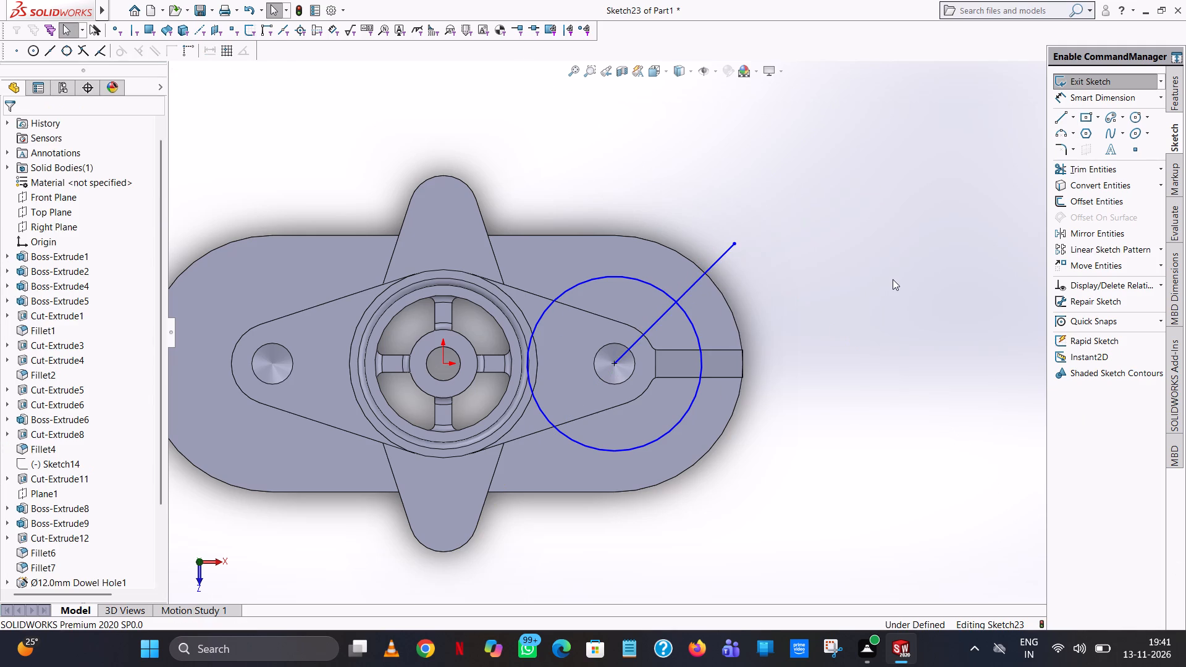
Sketch a circle of 10 mm radius centred where the 45° line crosses the 25.5 mm radius circle.
{"action": "left_click", "coordinate": [1136, 113]}
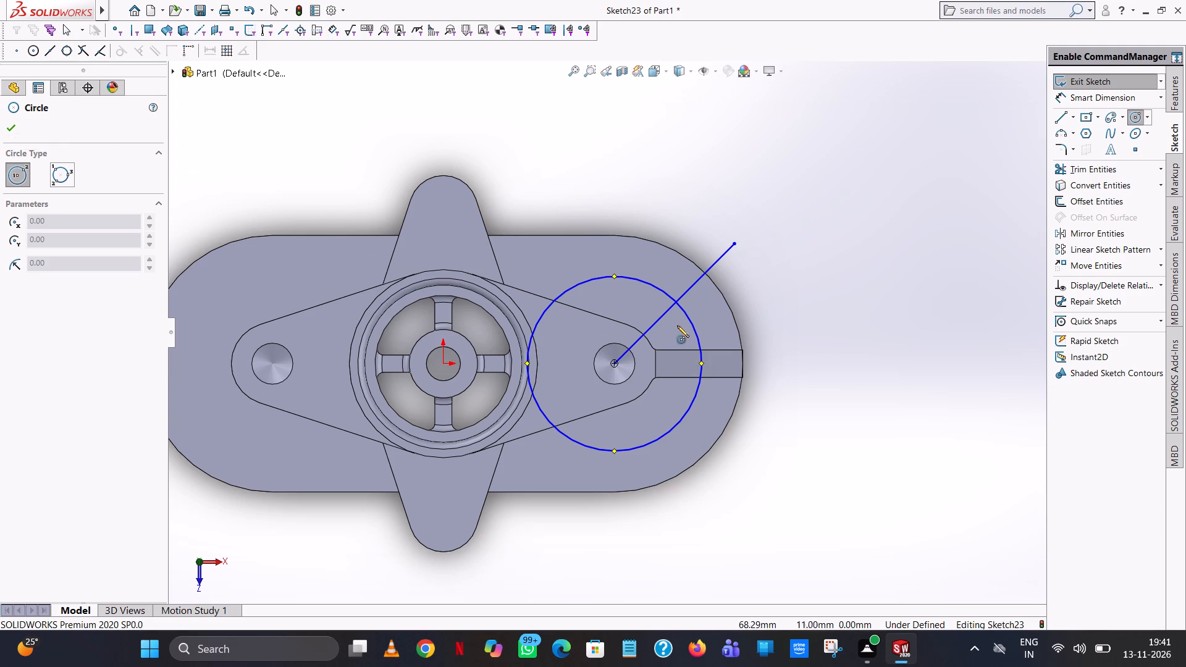
{"action": "scroll", "coordinate": [671, 306], "scroll_direction": "down", "scroll_amount": 9}
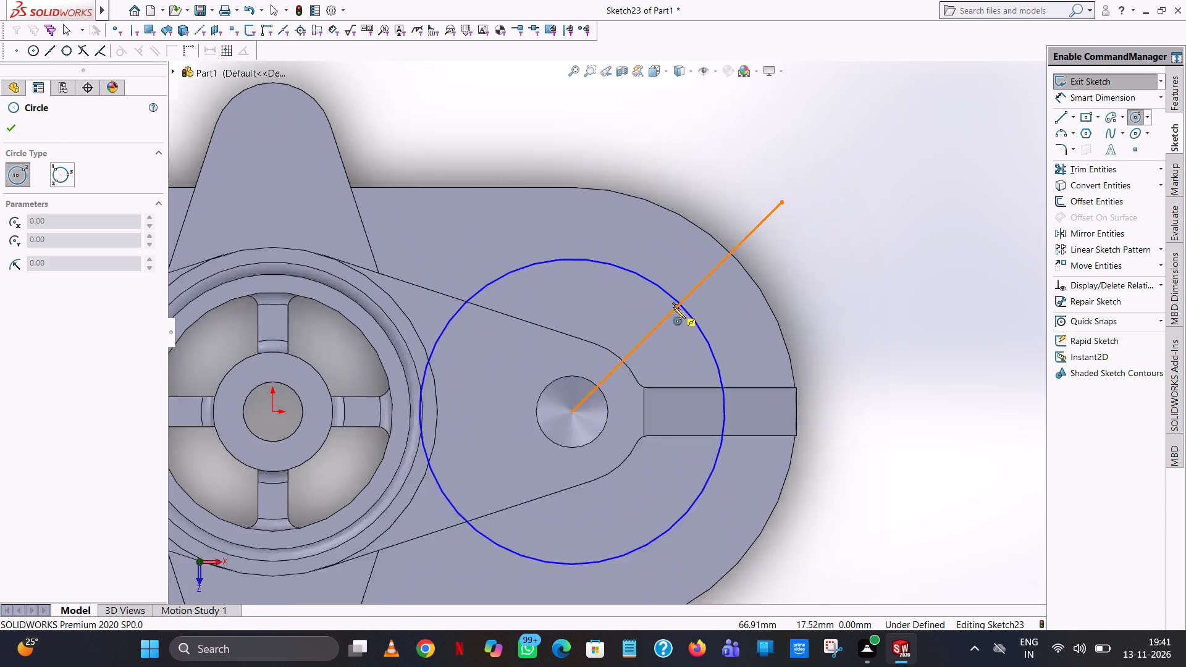
{"action": "scroll", "coordinate": [673, 307], "scroll_direction": "down", "scroll_amount": 12}
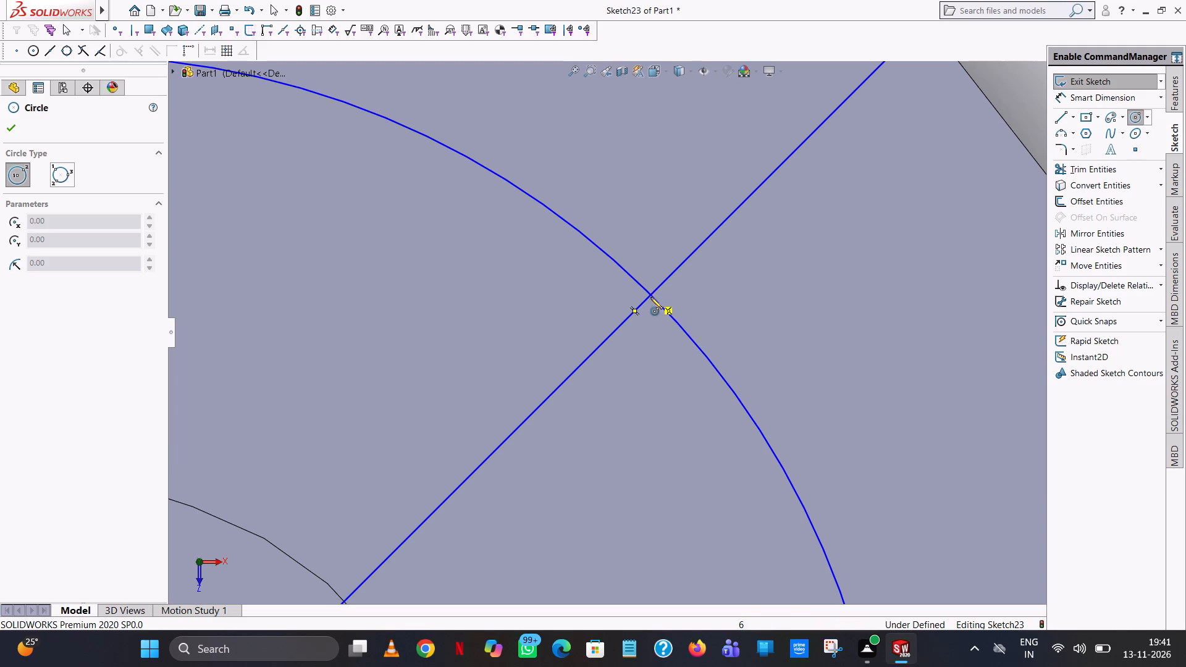
{"action": "left_click", "coordinate": [650, 297]}
{"action": "left_click", "coordinate": [678, 248]}
{"action": "type", "text": "10"}
{"action": "key", "text": "Return"}
{"action": "scroll", "coordinate": [678, 248], "scroll_direction": "up", "scroll_amount": 8}
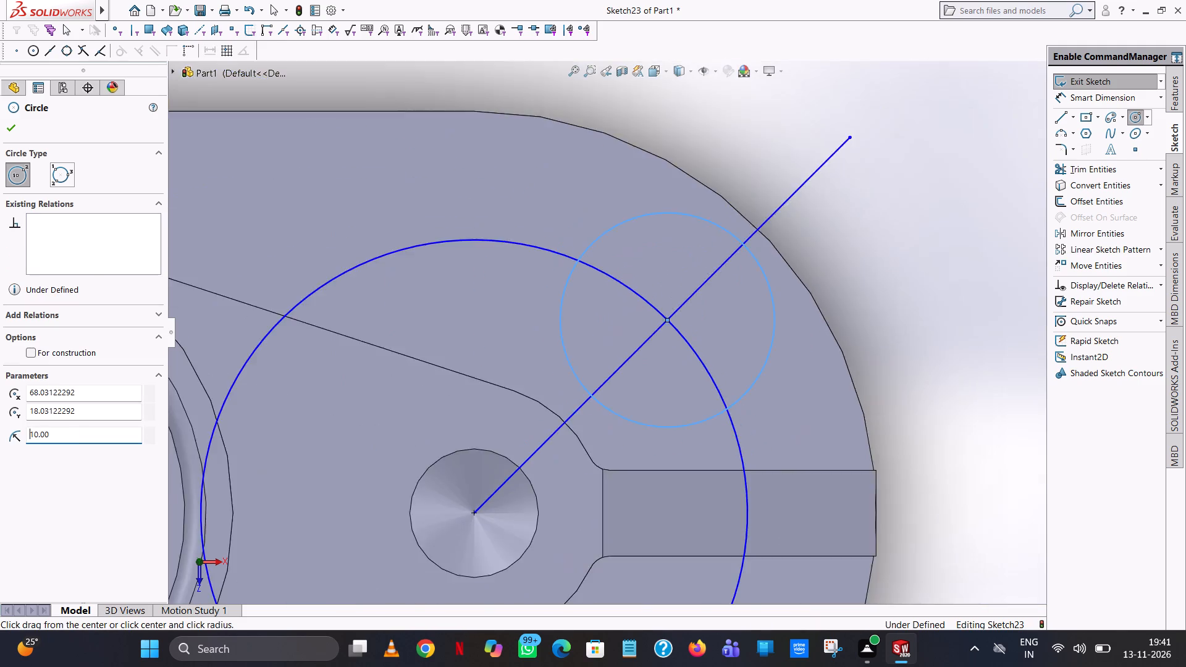
{"action": "scroll", "coordinate": [678, 248], "scroll_direction": "up", "scroll_amount": 4}
{"action": "left_click", "coordinate": [12, 126]}
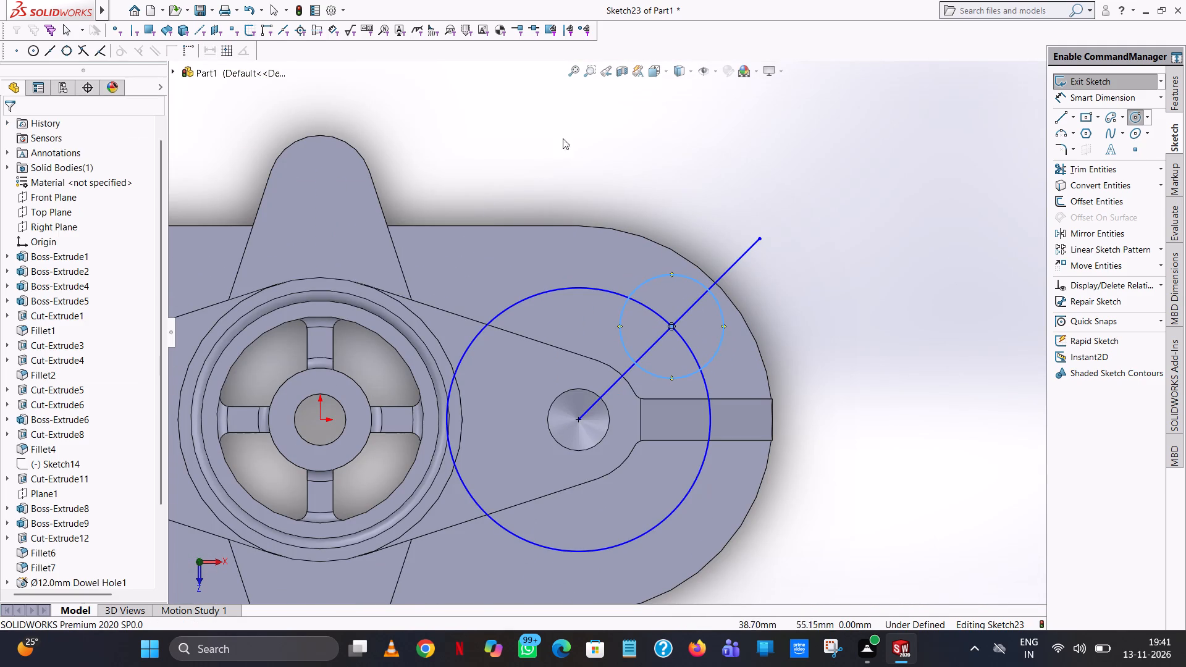
{"action": "left_click", "coordinate": [677, 174]}
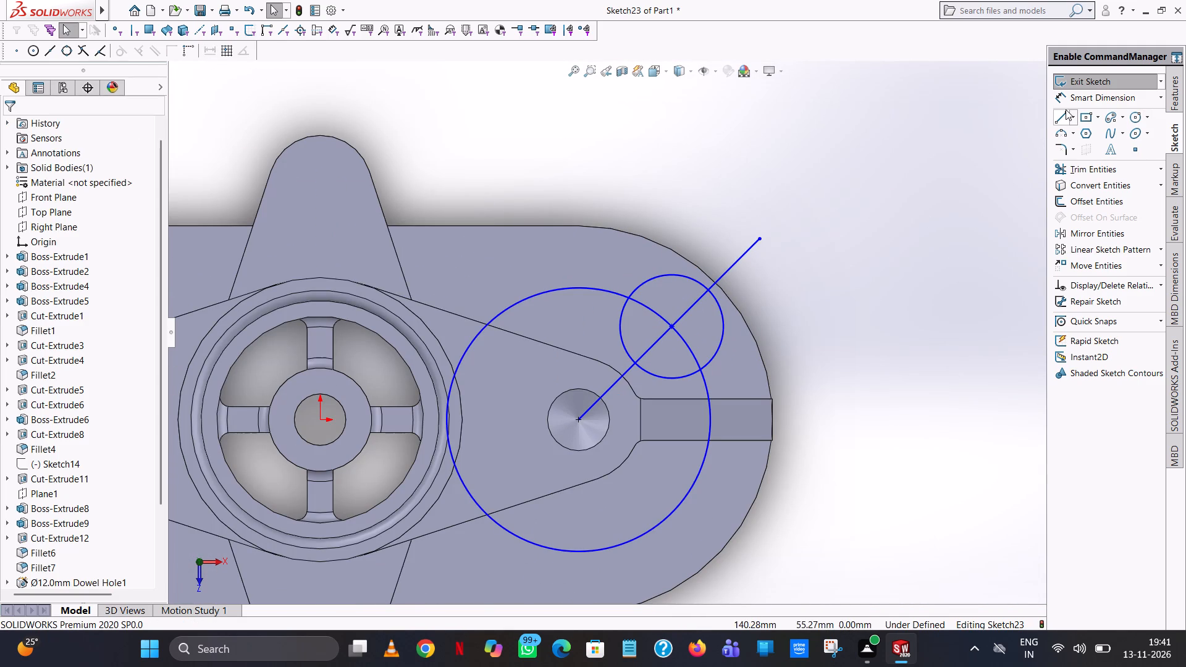
Sketch a horizontal line about 19 mm long from the dowel hole's centre along the outer rib.
{"action": "left_click", "coordinate": [1064, 112]}
{"action": "left_click", "coordinate": [581, 417]}
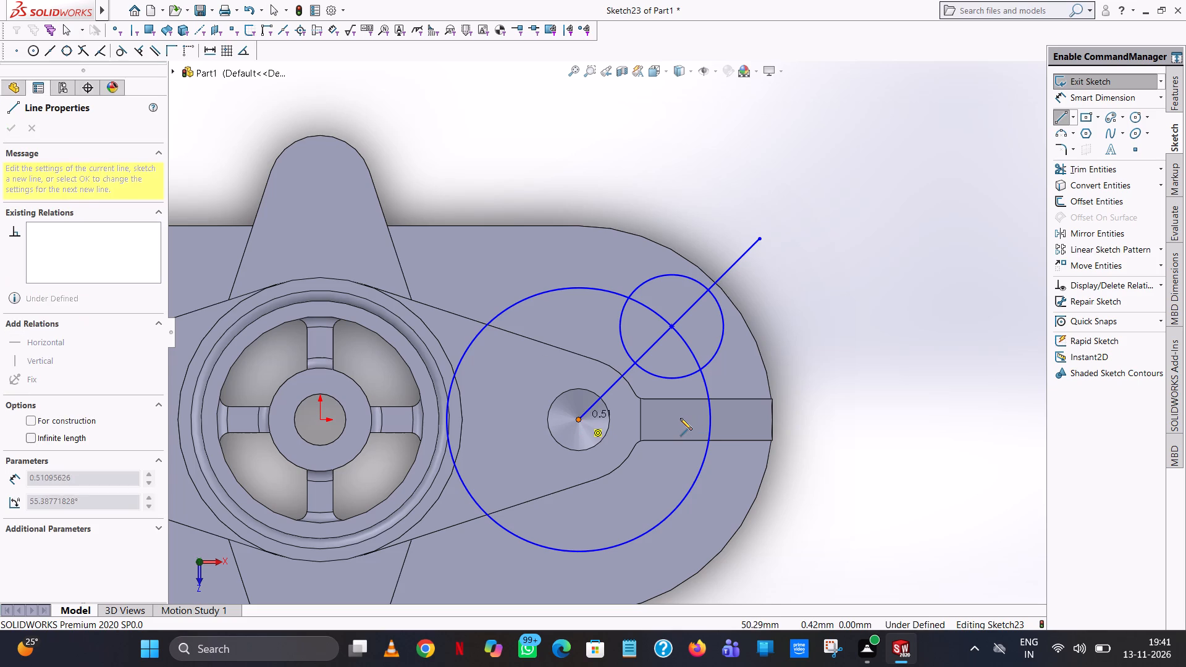
{"action": "left_click", "coordinate": [679, 418]}
{"action": "right_click", "coordinate": [678, 418]}
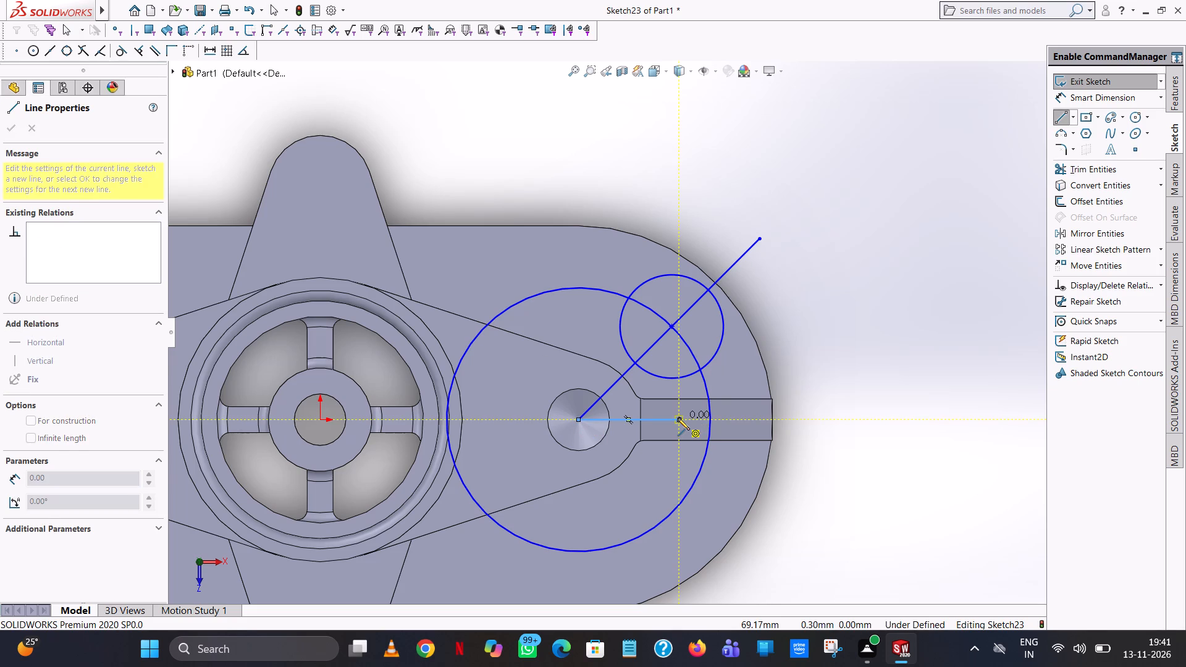
{"action": "left_click", "coordinate": [700, 428]}
{"action": "left_click", "coordinate": [648, 418]}
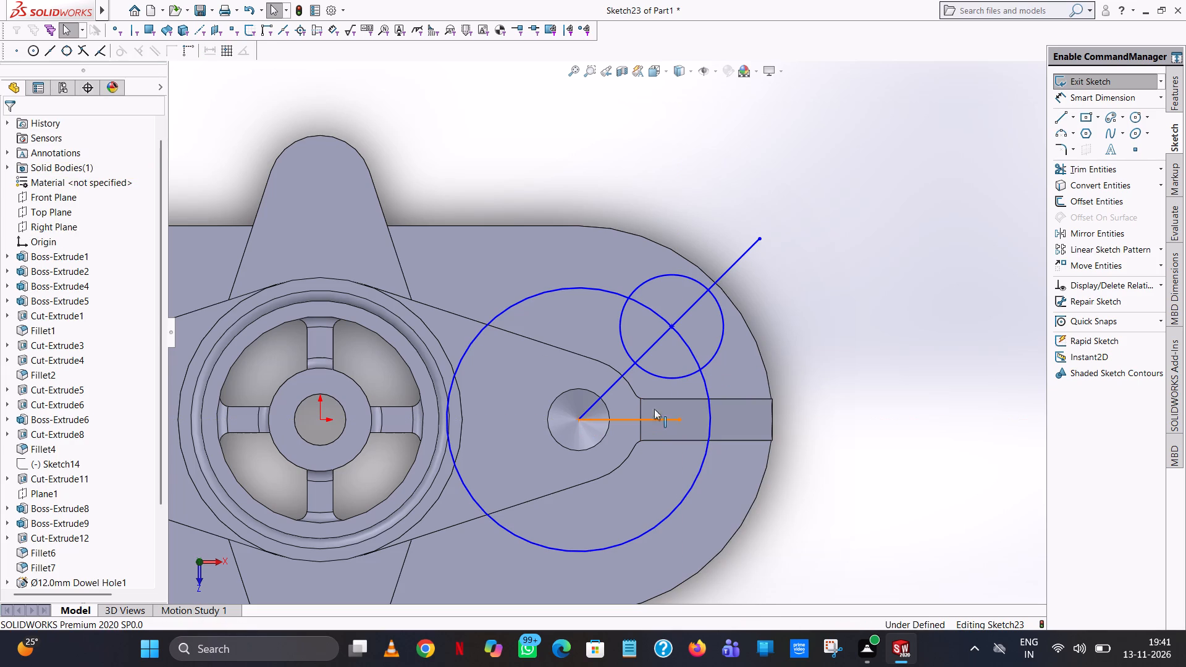
{"action": "left_click", "coordinate": [850, 262]}
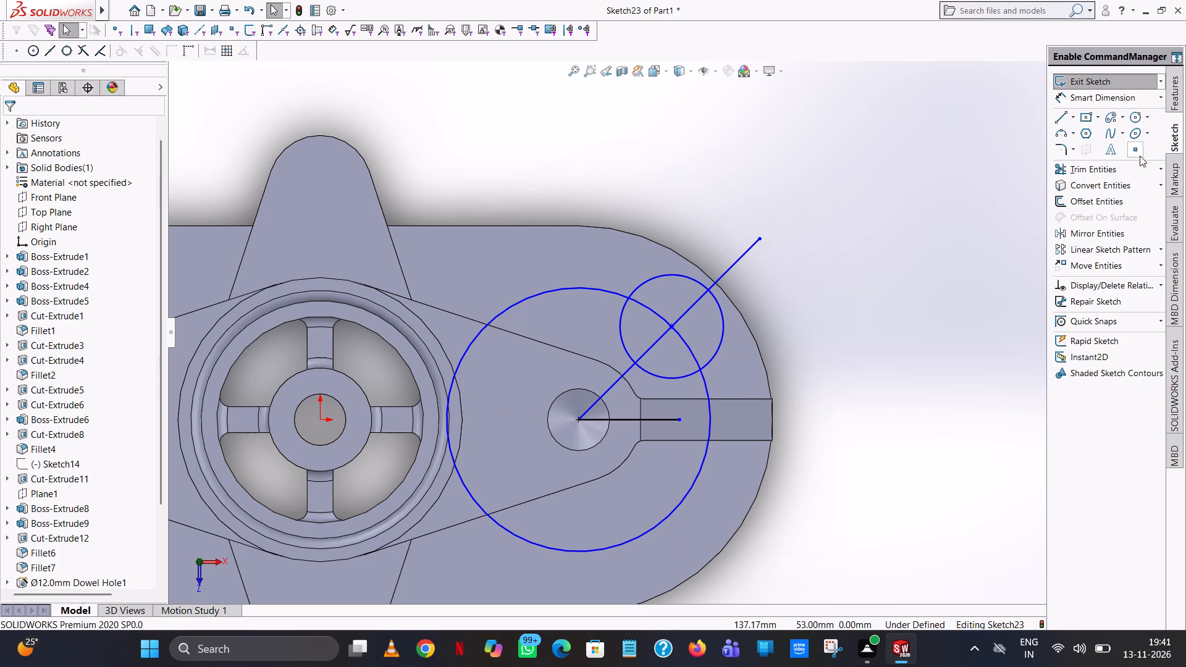
Mirror the 10 mm radius circle about the horizontal line, keeping the original as a copy.
{"action": "left_click", "coordinate": [1080, 228]}
{"action": "left_click", "coordinate": [720, 319]}
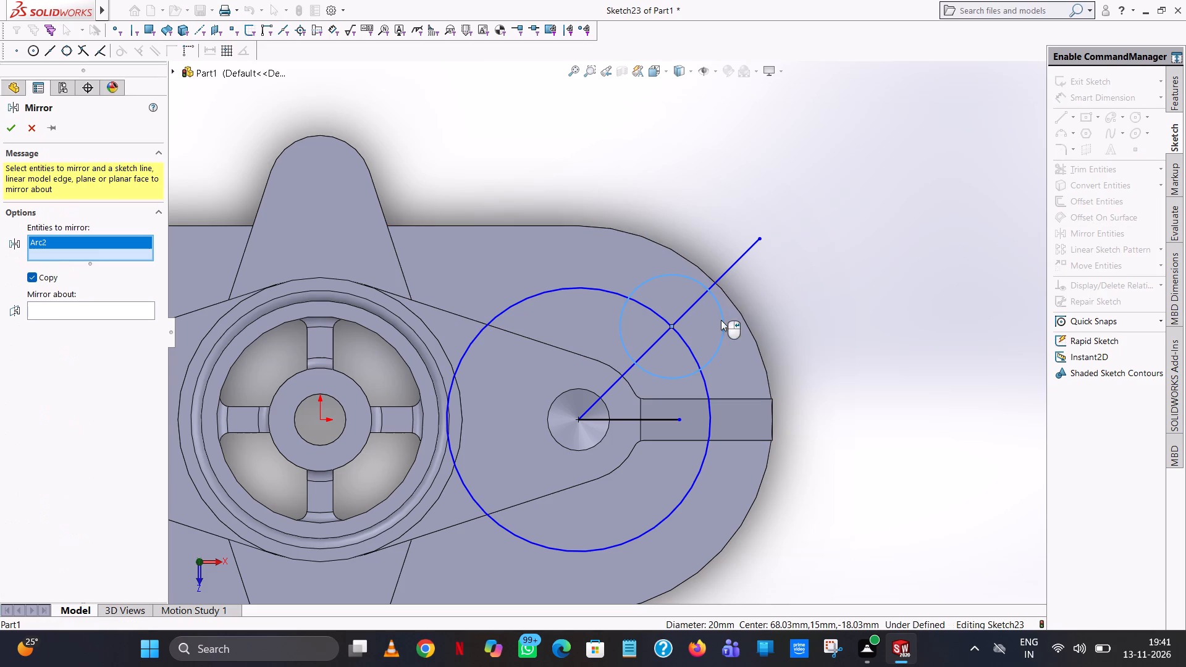
{"action": "left_click", "coordinate": [78, 310]}
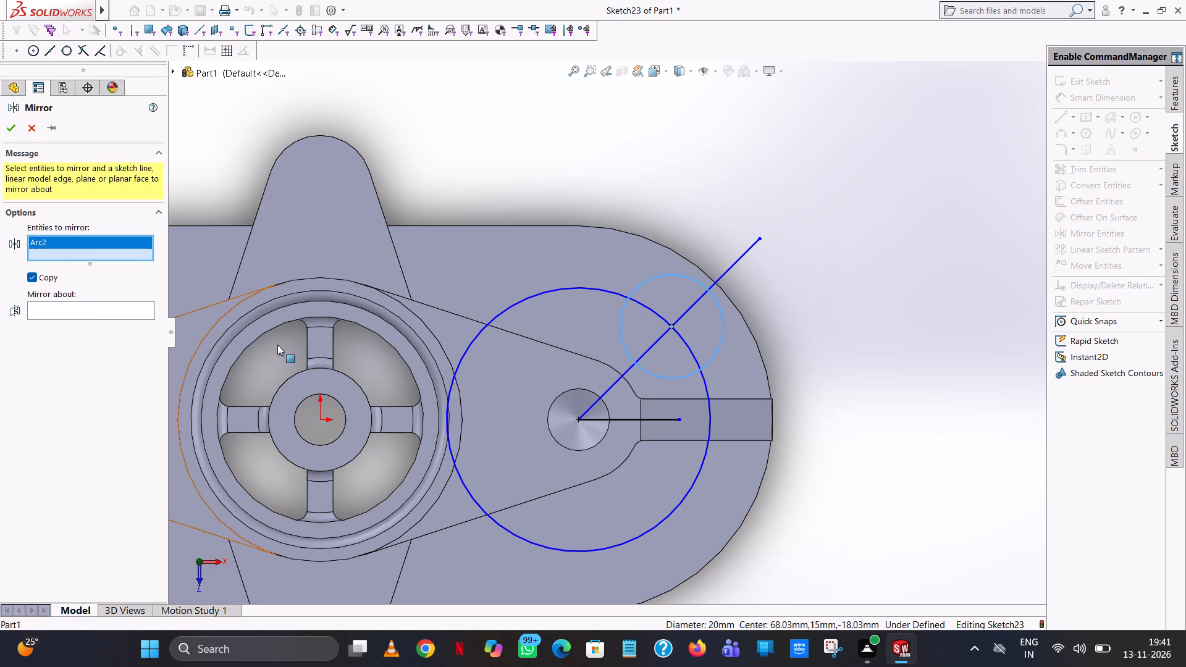
{"action": "left_click", "coordinate": [671, 419]}
{"action": "left_click", "coordinate": [16, 130]}
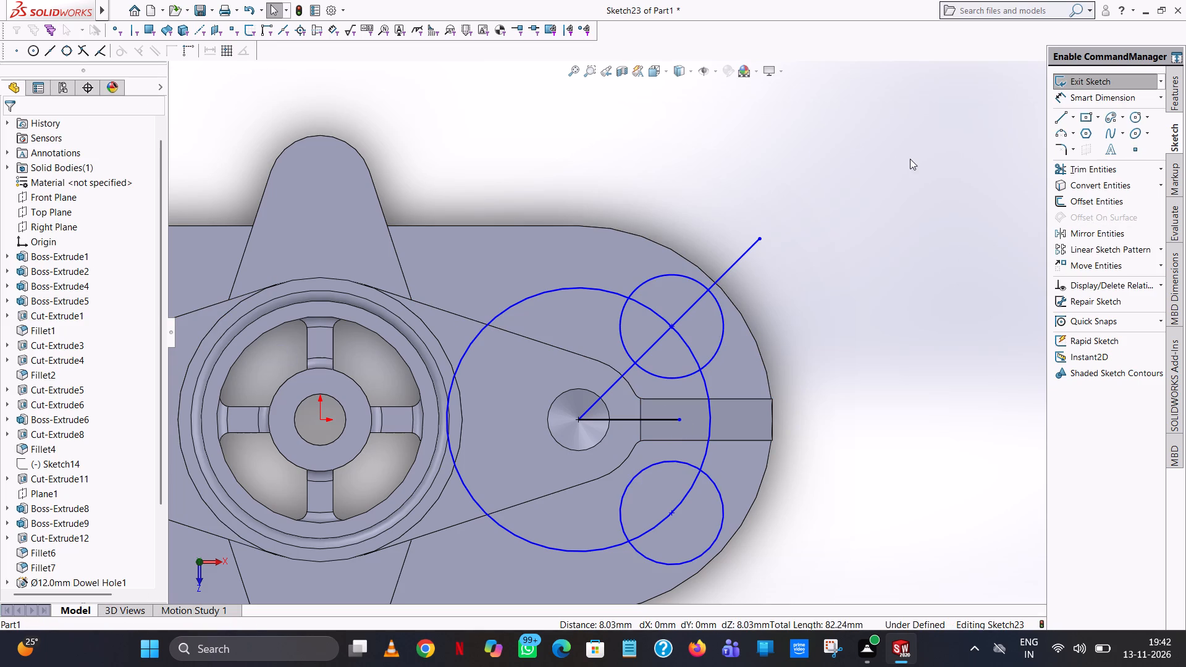
Trim away the 45° line, the 25.5 mm radius circle and the horizontal line, keeping only the two 10 mm radius circles.
{"action": "left_click", "coordinate": [911, 159]}
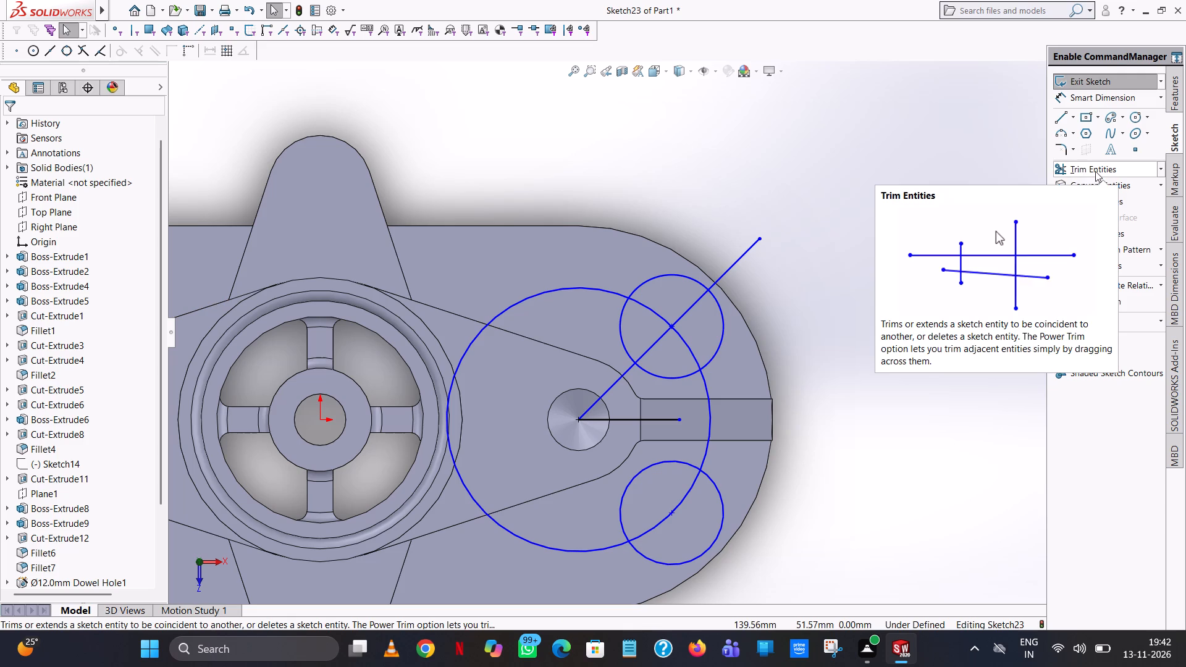
{"action": "left_click", "coordinate": [1096, 170]}
{"action": "left_click", "coordinate": [747, 250]}
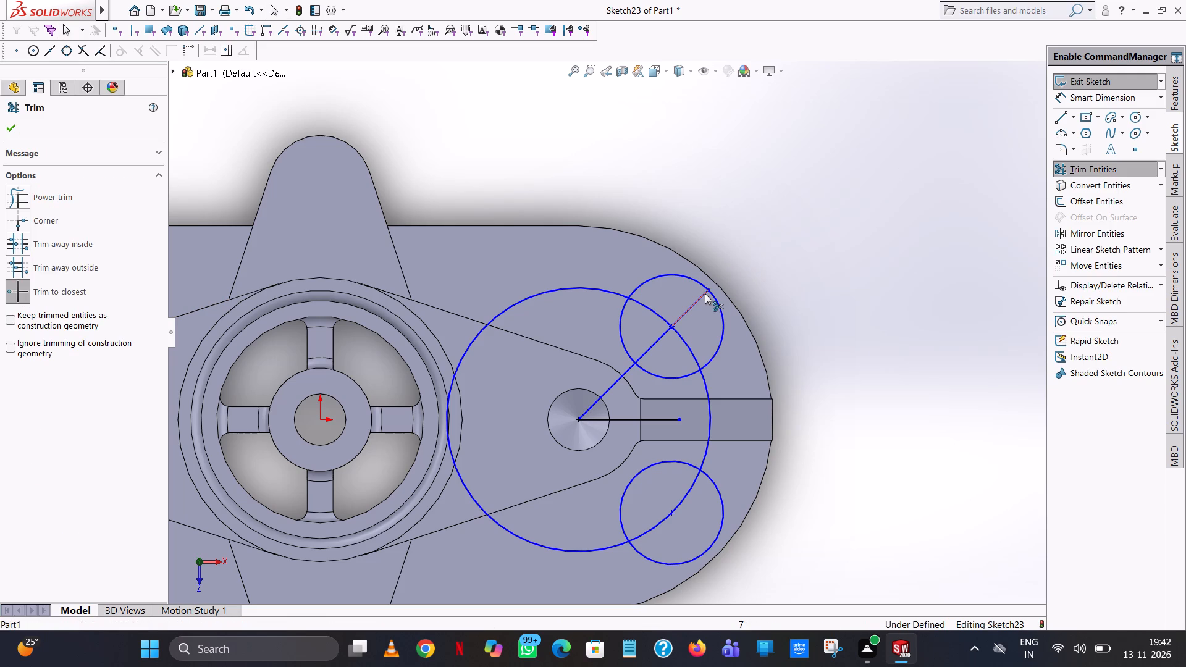
{"action": "left_click", "coordinate": [705, 293]}
{"action": "left_click", "coordinate": [676, 332]}
{"action": "left_click", "coordinate": [667, 329]}
{"action": "left_click", "coordinate": [662, 321]}
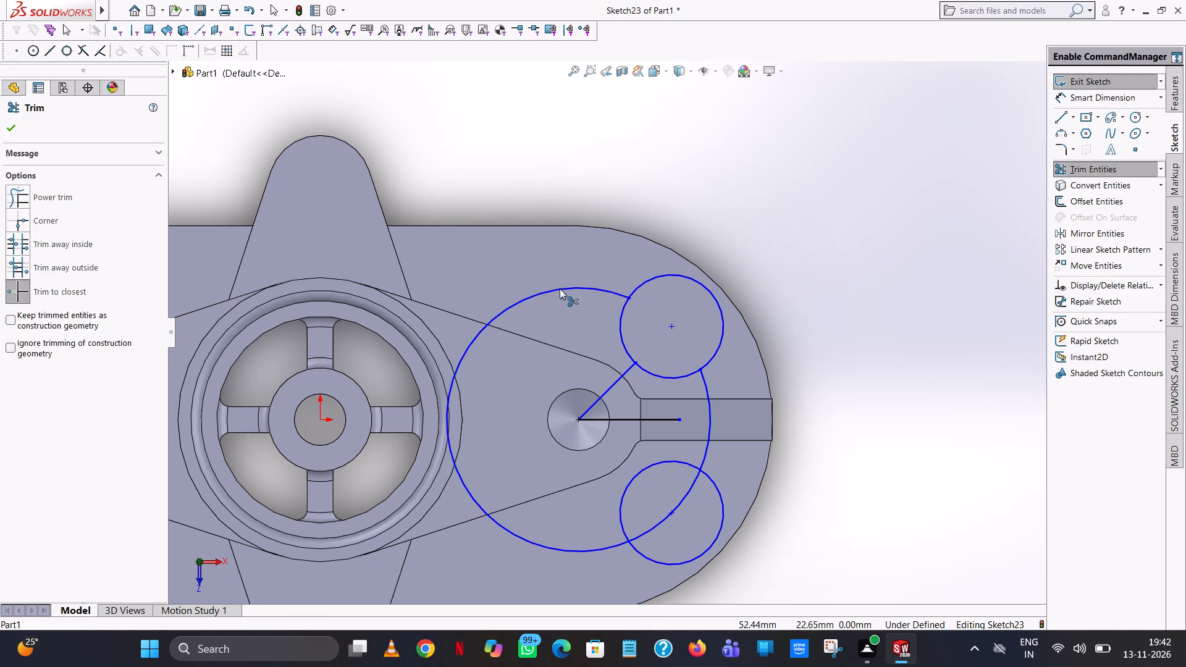
{"action": "double_click", "coordinate": [555, 285]}
{"action": "left_click", "coordinate": [599, 395]}
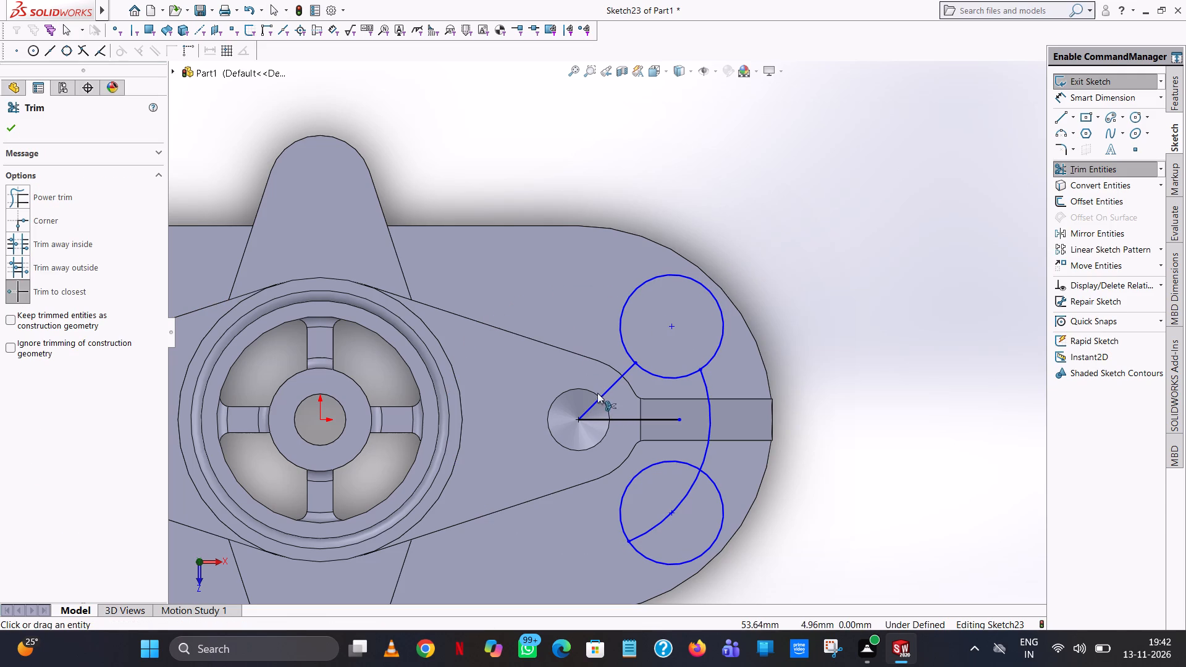
{"action": "left_click", "coordinate": [603, 394]}
{"action": "left_click", "coordinate": [618, 418]}
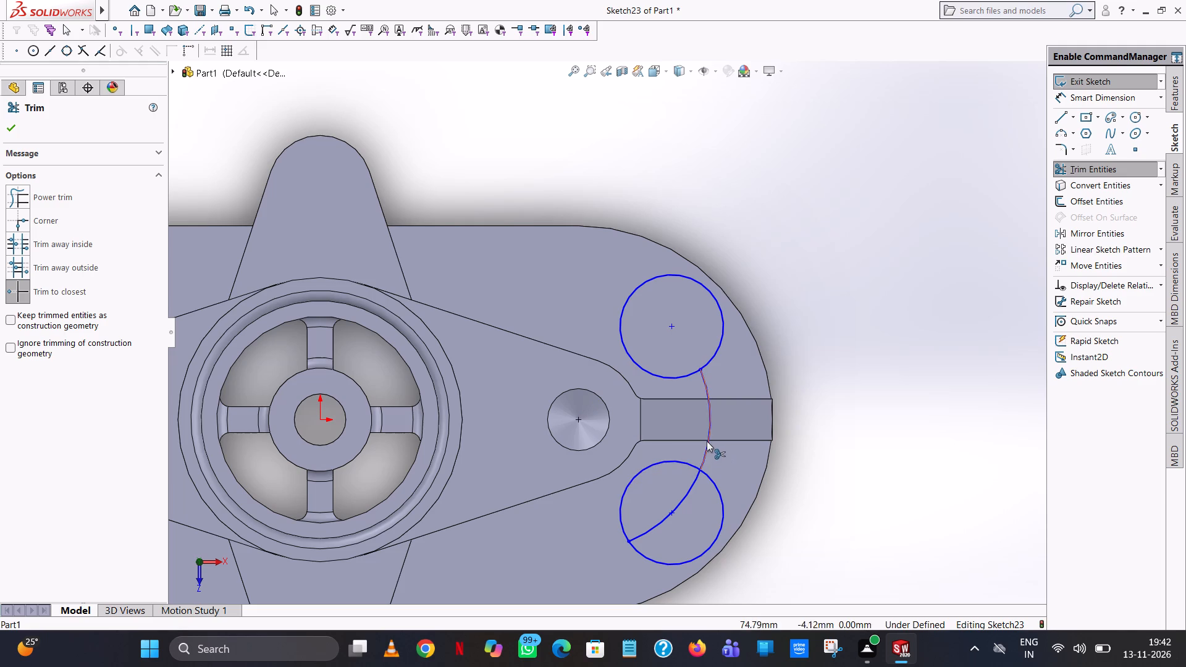
{"action": "left_click", "coordinate": [707, 441]}
{"action": "left_click", "coordinate": [683, 500]}
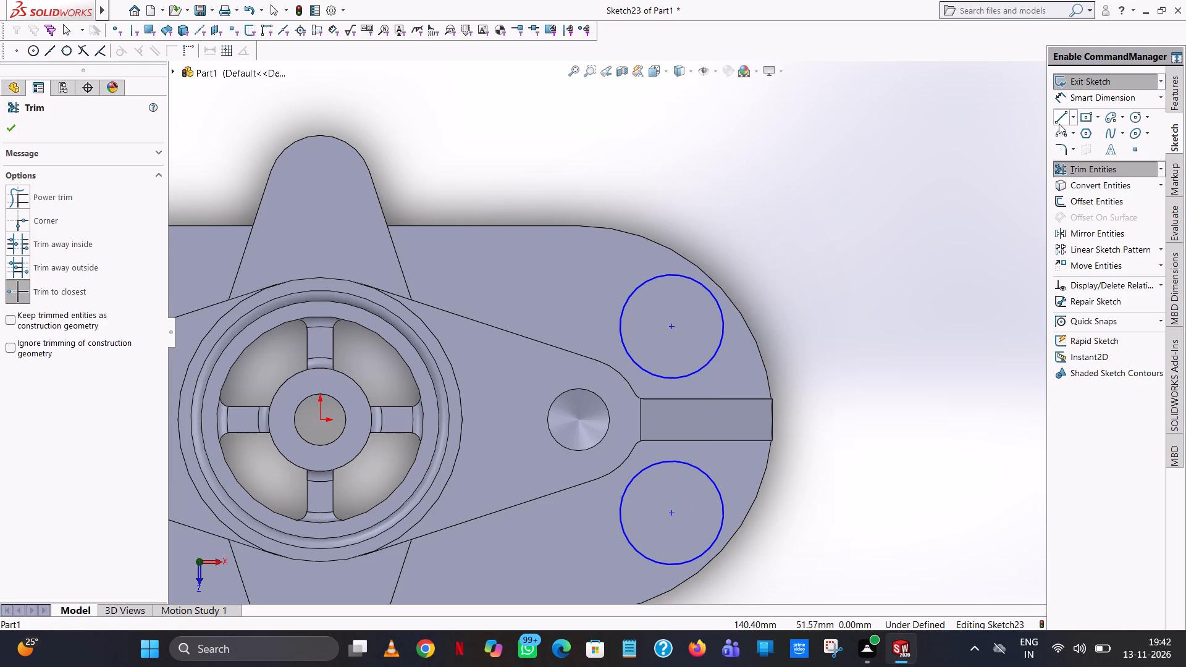
Sketch a vertical line about 45 mm long from the origin down into the flange's lower side lug.
{"action": "left_click", "coordinate": [1059, 120]}
{"action": "scroll", "coordinate": [788, 367], "scroll_direction": "up", "scroll_amount": 3}
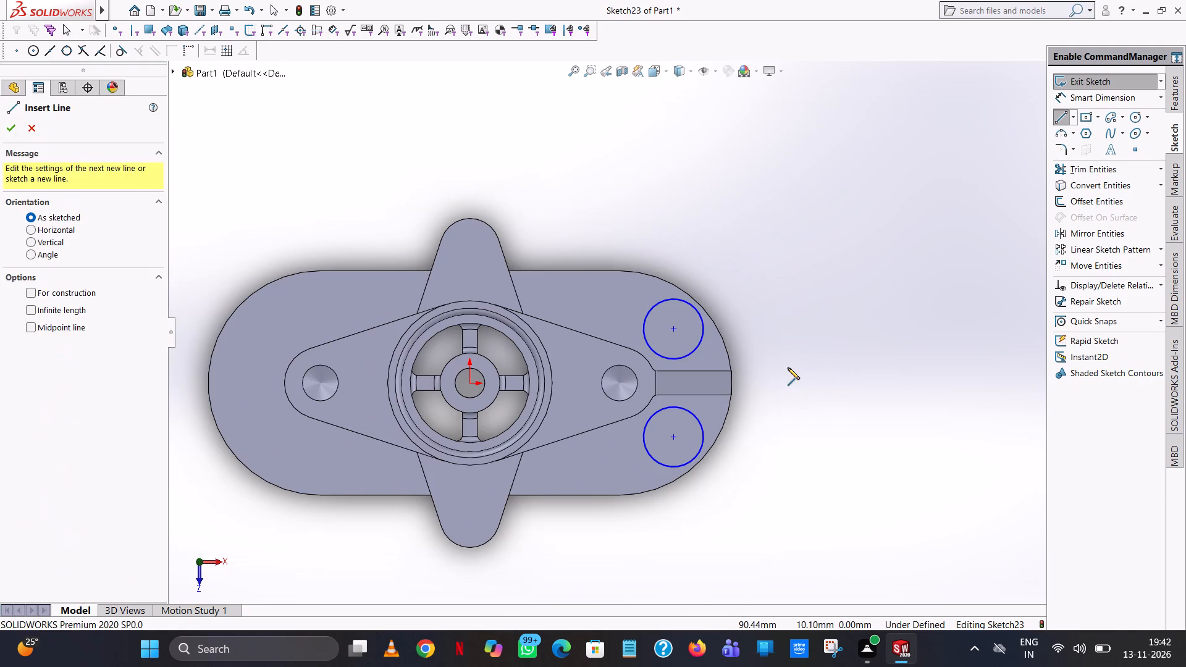
{"action": "left_click", "coordinate": [468, 384]}
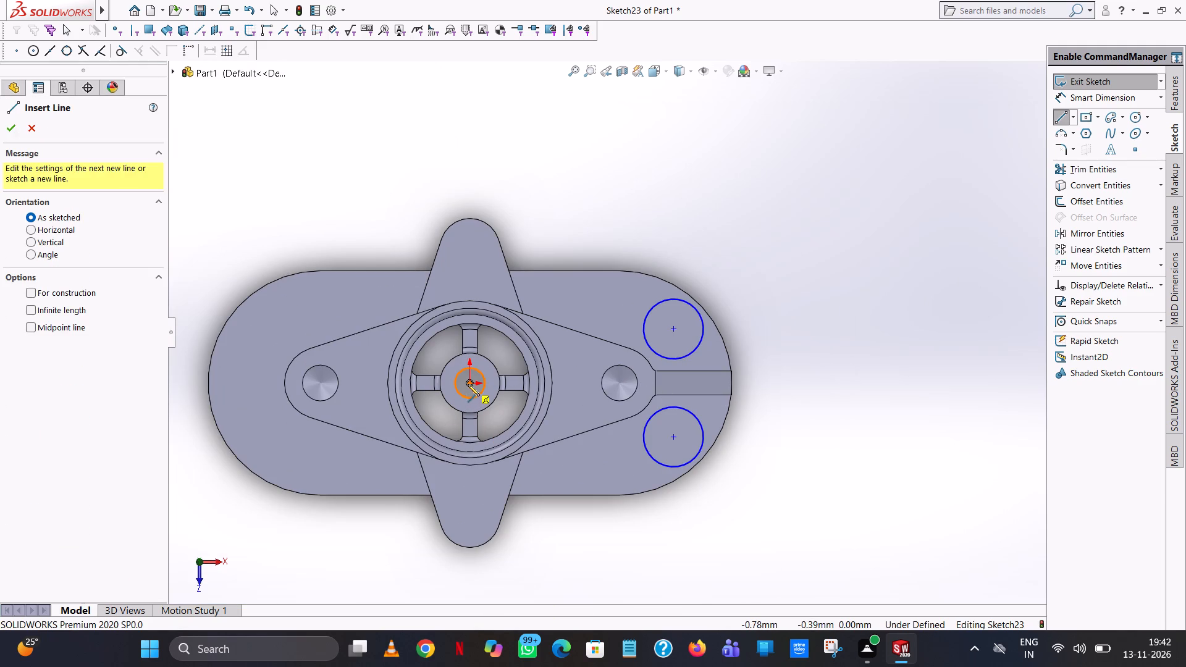
{"action": "left_click", "coordinate": [470, 517]}
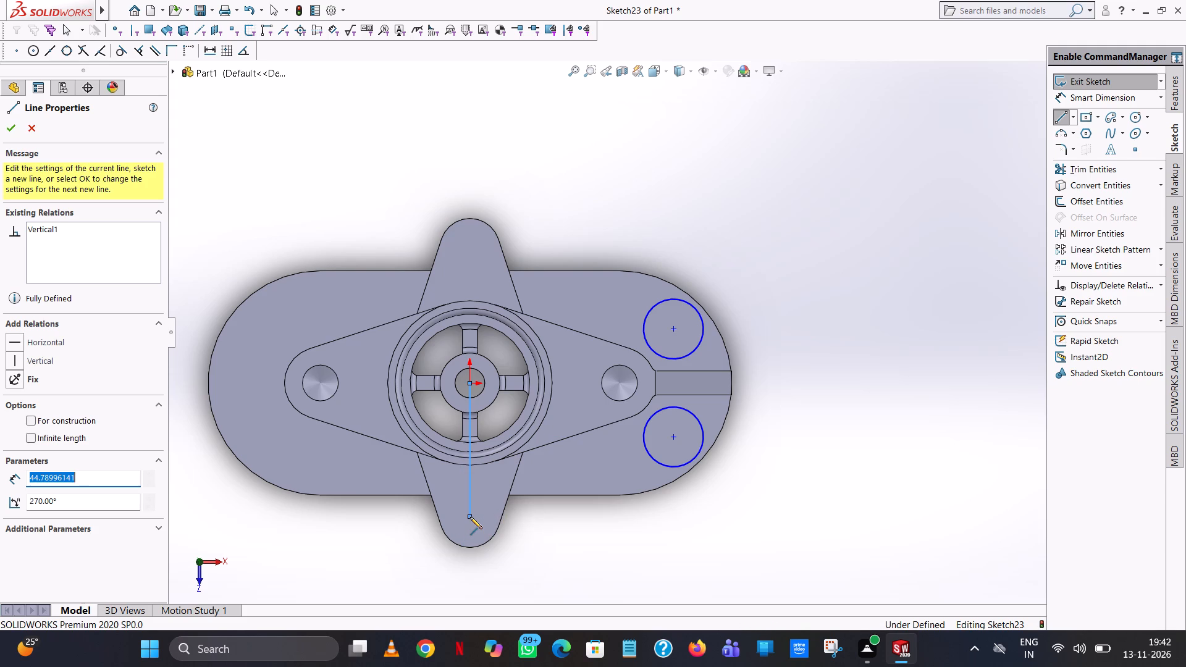
{"action": "right_click", "coordinate": [470, 516]}
{"action": "left_click", "coordinate": [491, 508]}
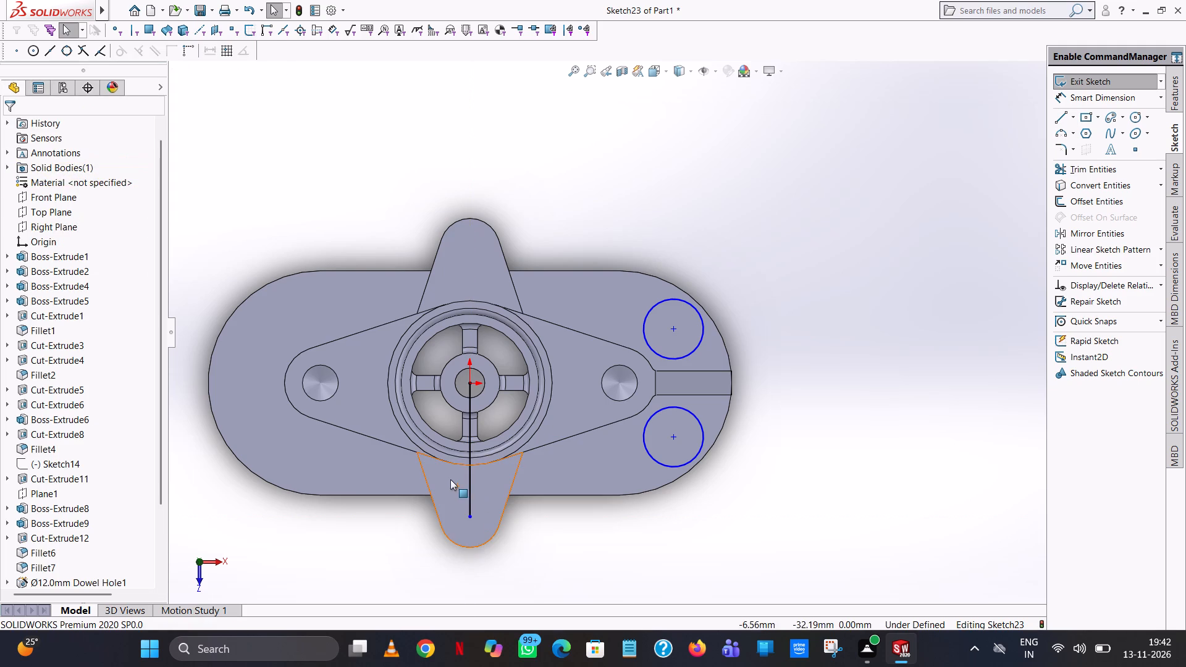
{"action": "left_click", "coordinate": [472, 489]}
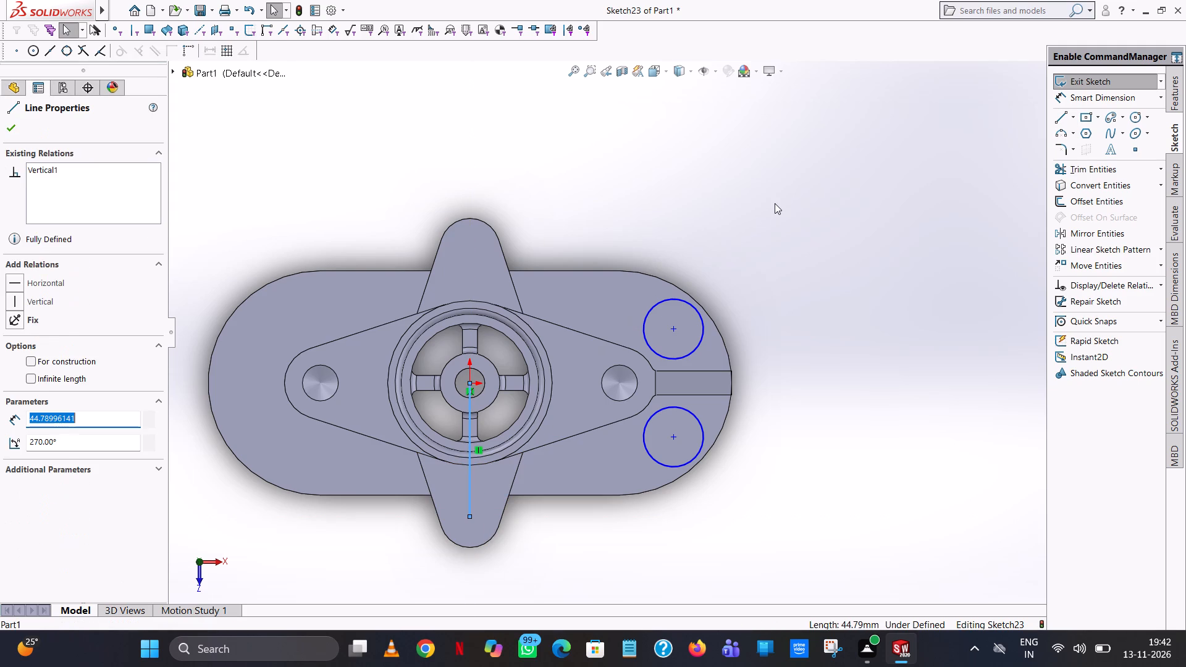
{"action": "left_click", "coordinate": [775, 203]}
Mirror both 10 mm radius circles about the vertical line to the flange's opposite end, keeping the originals as copies.
{"action": "left_click", "coordinate": [1093, 230]}
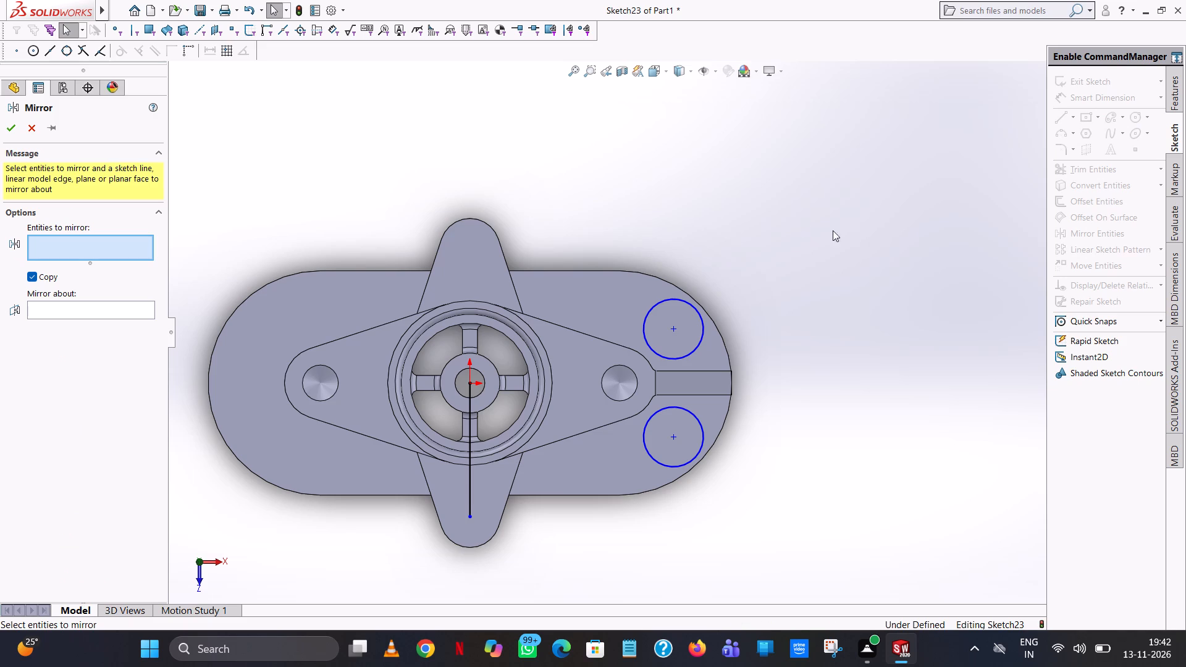
{"action": "left_click_drag", "start_coordinate": [795, 221], "coordinate": [583, 516]}
{"action": "left_click", "coordinate": [128, 323]}
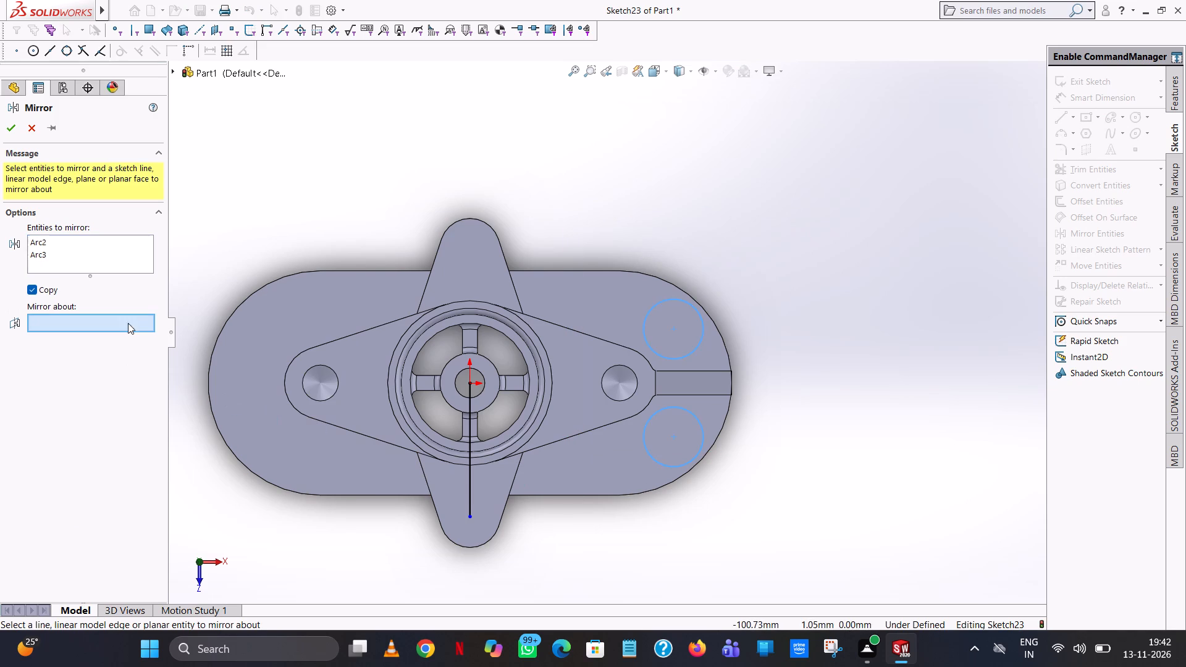
{"action": "left_click", "coordinate": [469, 420]}
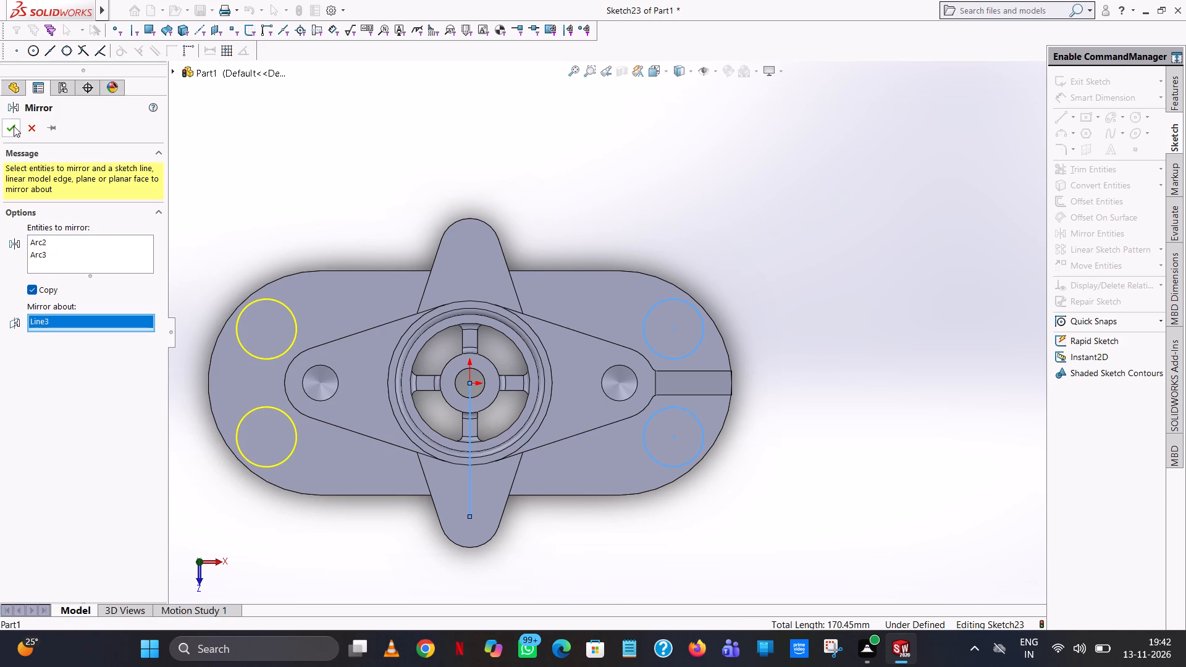
{"action": "left_click", "coordinate": [14, 126]}
{"action": "left_click", "coordinate": [296, 329]}
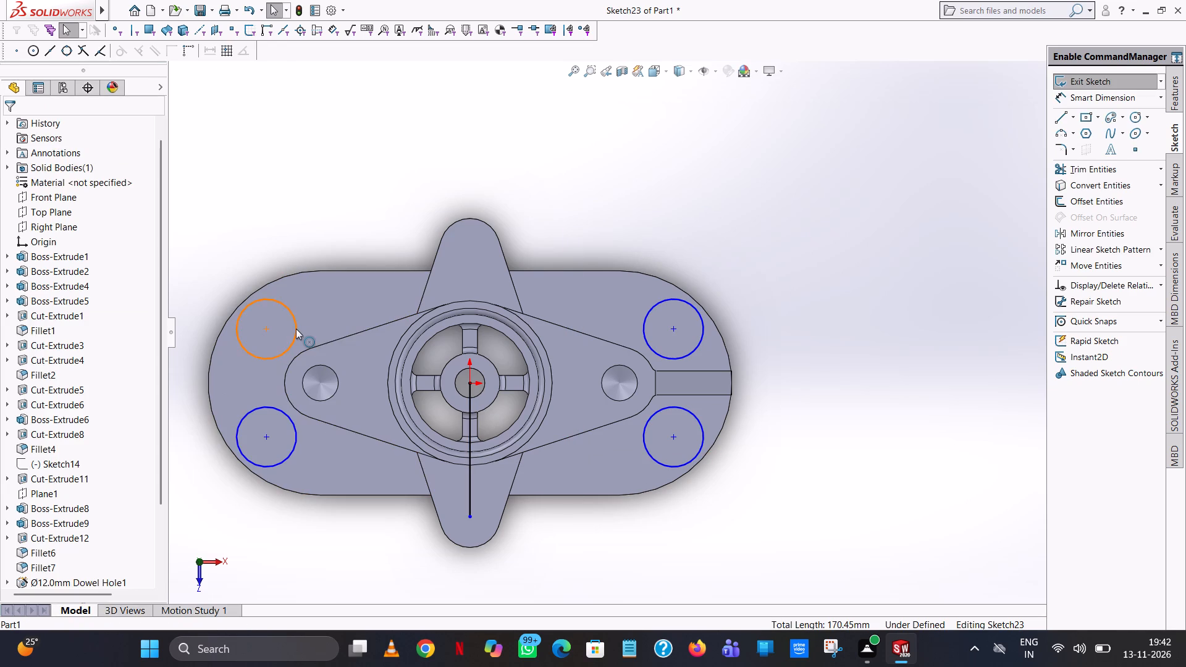
{"action": "left_click", "coordinate": [308, 185]}
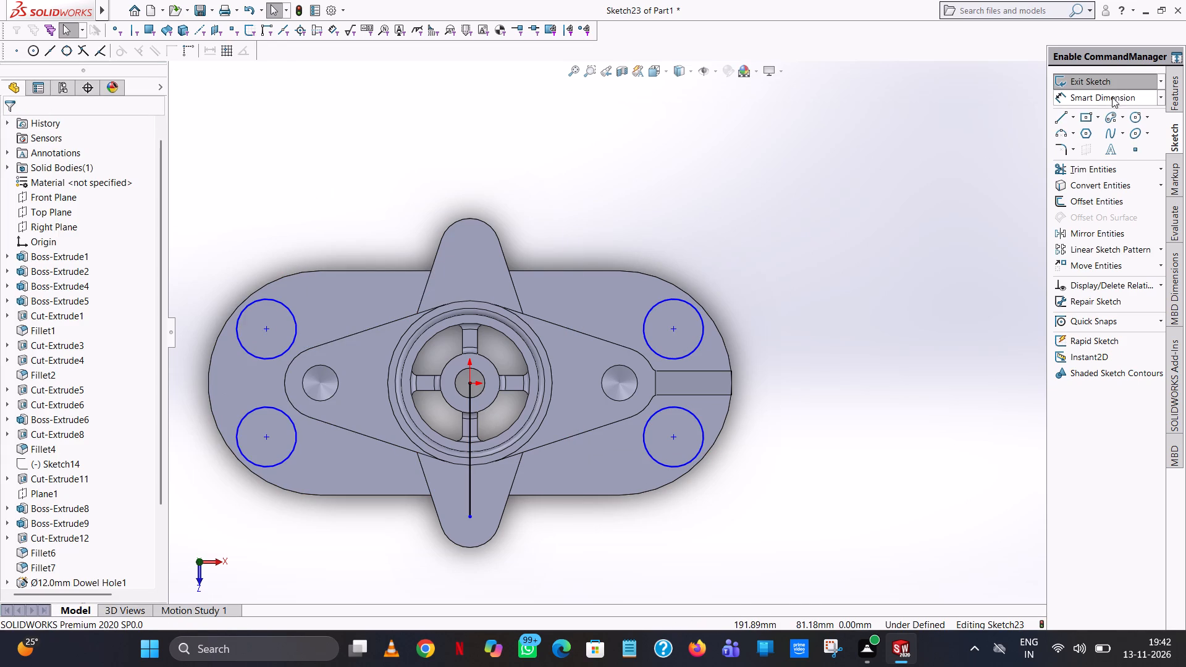
Trim away the vertical line running from the origin.
{"action": "left_click", "coordinate": [1111, 98]}
{"action": "left_click", "coordinate": [1125, 175]}
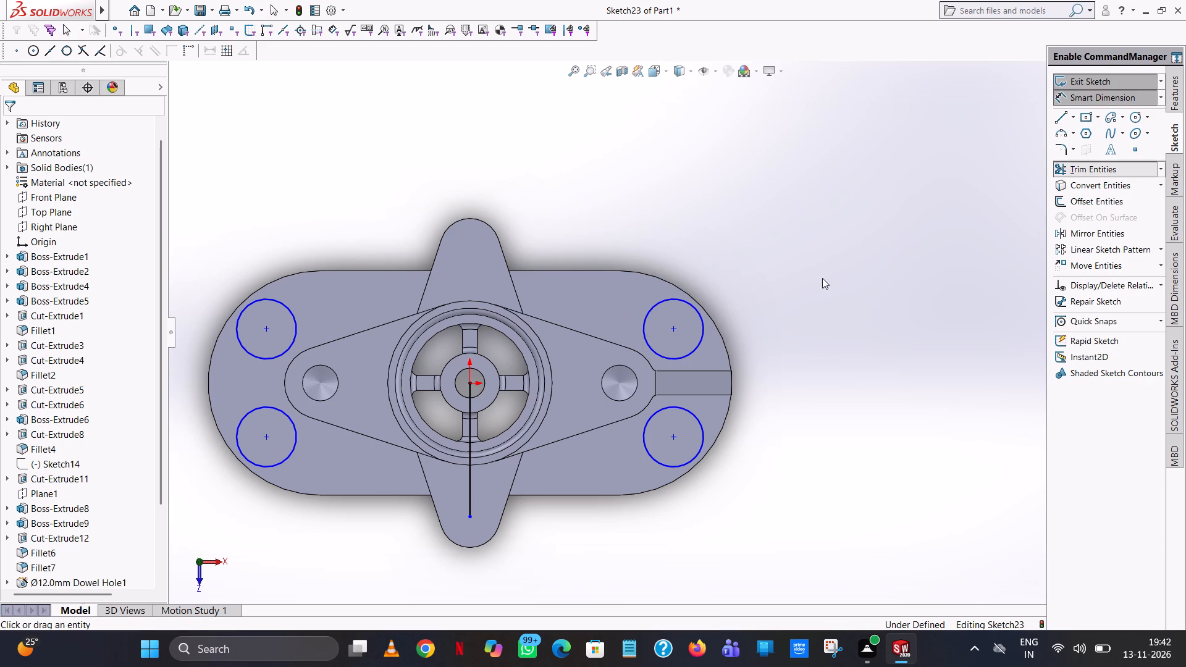
{"action": "left_click", "coordinate": [471, 439]}
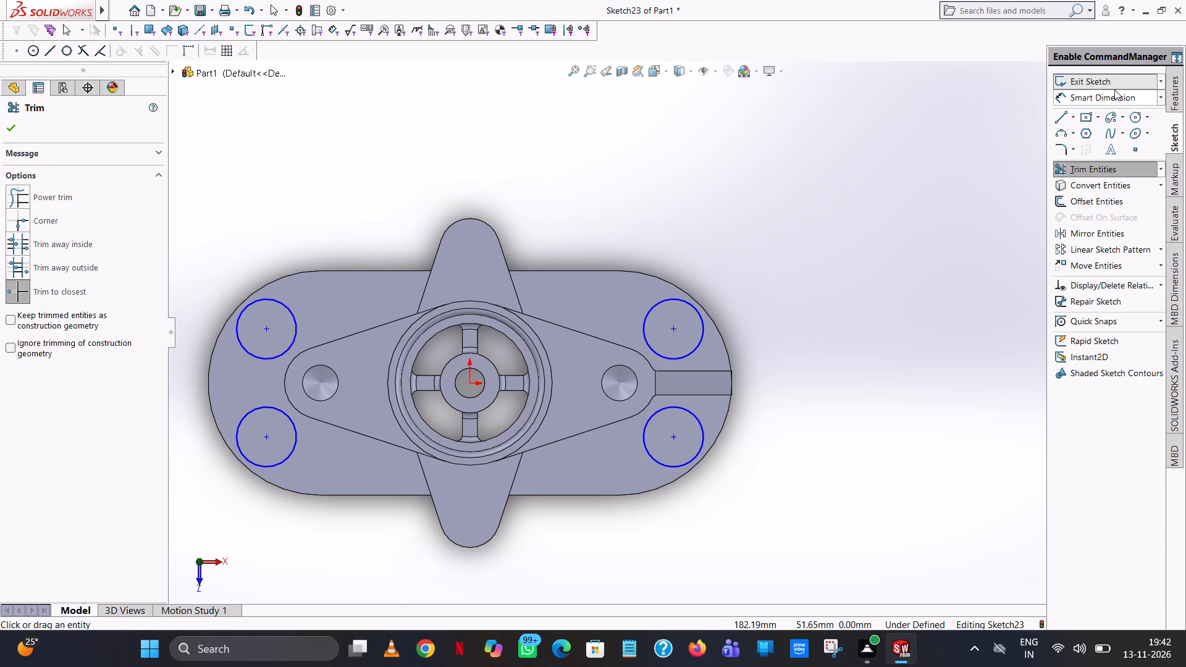
Dimension the diameters of the two original circles on either side of the outer rib.
{"action": "left_click", "coordinate": [1108, 98]}
{"action": "left_click", "coordinate": [701, 333]}
{"action": "left_click", "coordinate": [904, 208]}
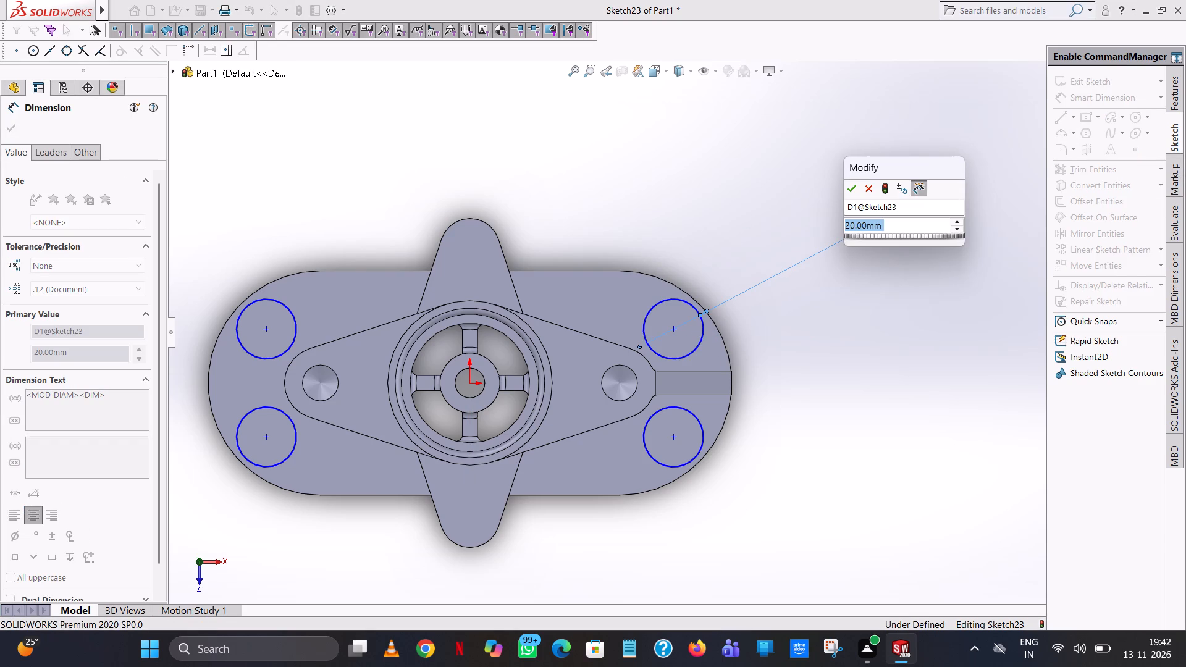
{"action": "left_click", "coordinate": [849, 196]}
{"action": "left_click", "coordinate": [692, 413]}
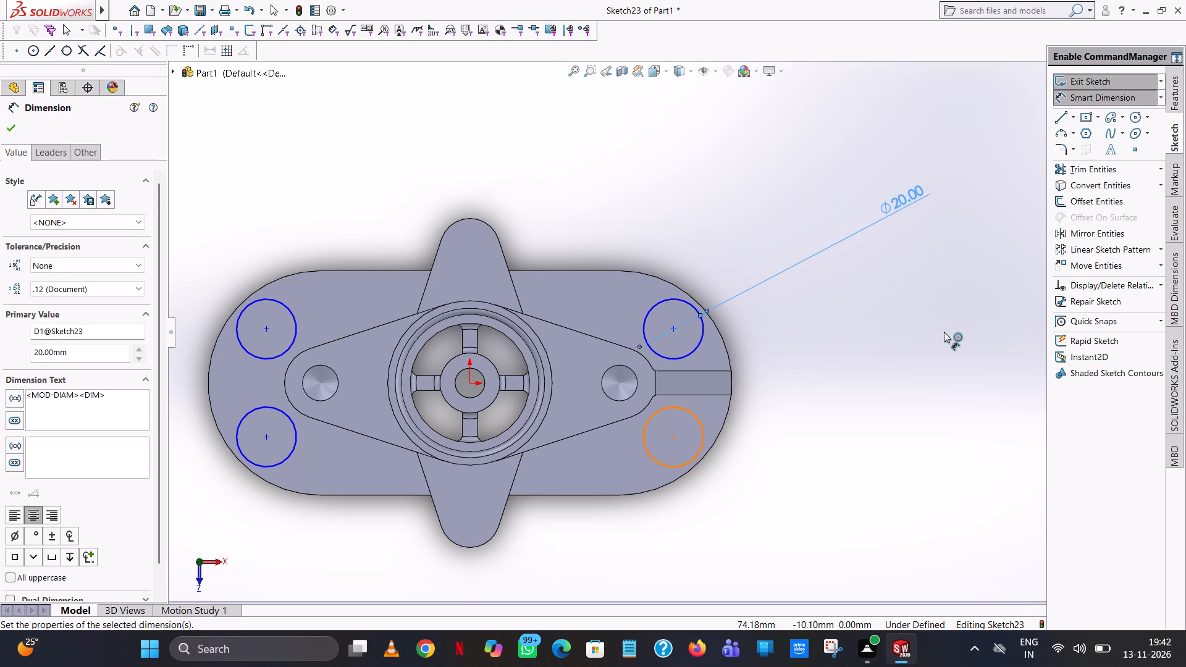
{"action": "left_click", "coordinate": [950, 329]}
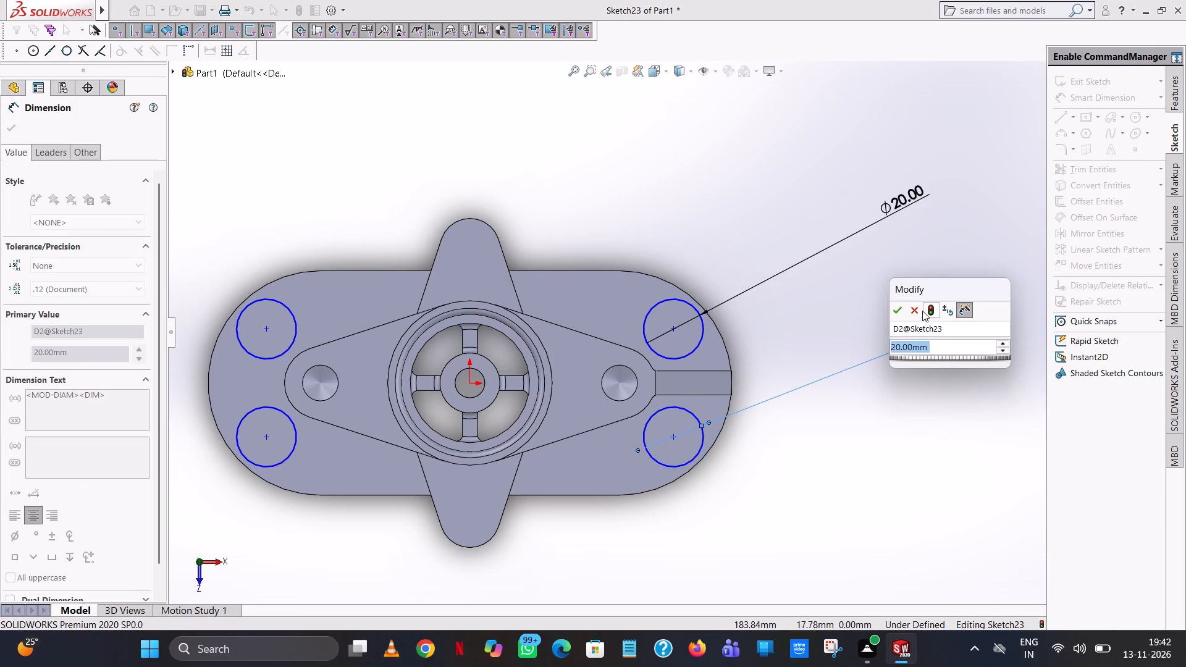
{"action": "left_click", "coordinate": [894, 311]}
{"action": "left_click", "coordinate": [612, 196]}
Dimension the diameters of the two mirrored circles at the flange end without the outer rib.
{"action": "left_click", "coordinate": [287, 311]}
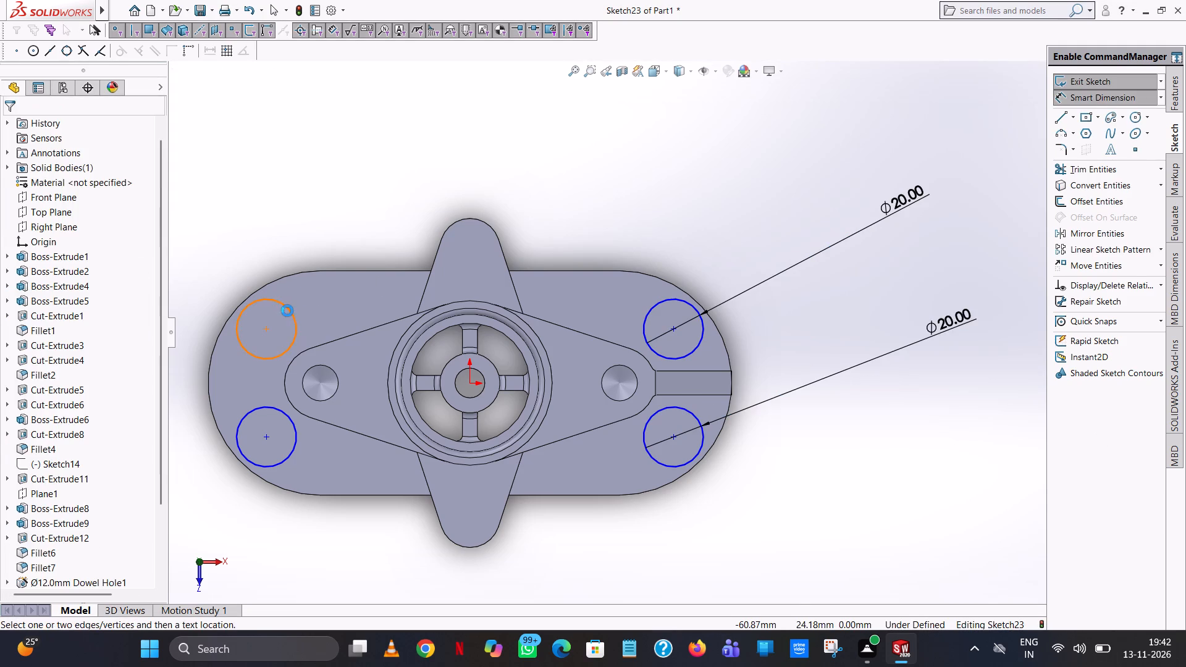
{"action": "left_click", "coordinate": [336, 123]}
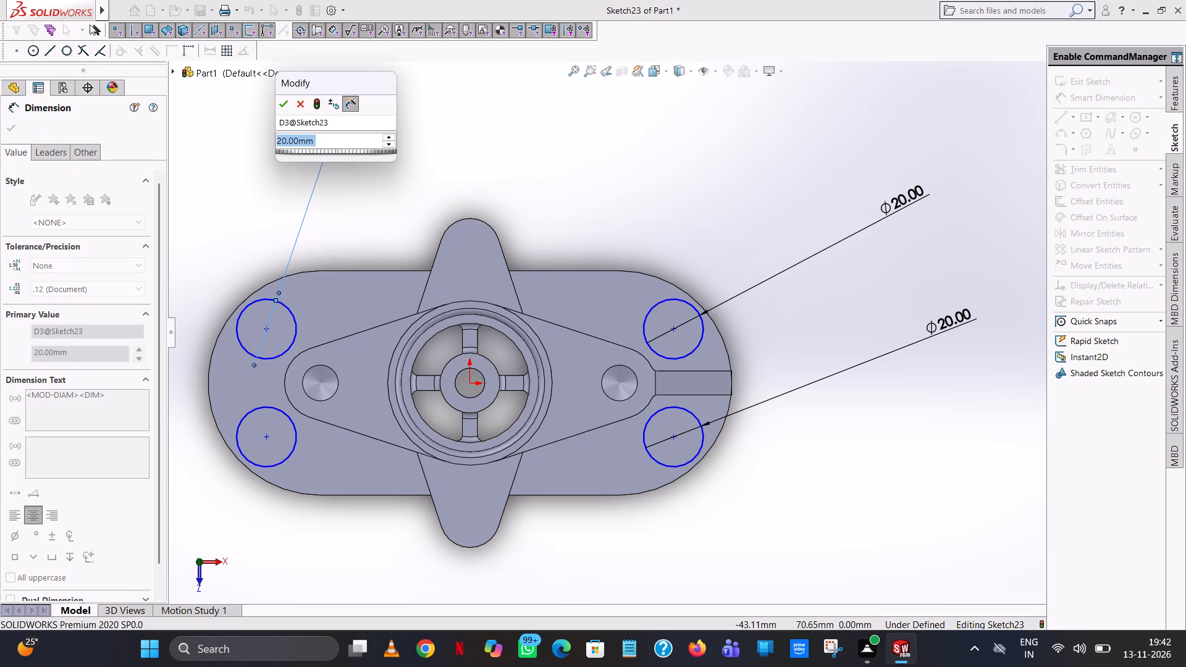
{"action": "left_click", "coordinate": [283, 104]}
{"action": "left_click", "coordinate": [231, 149]}
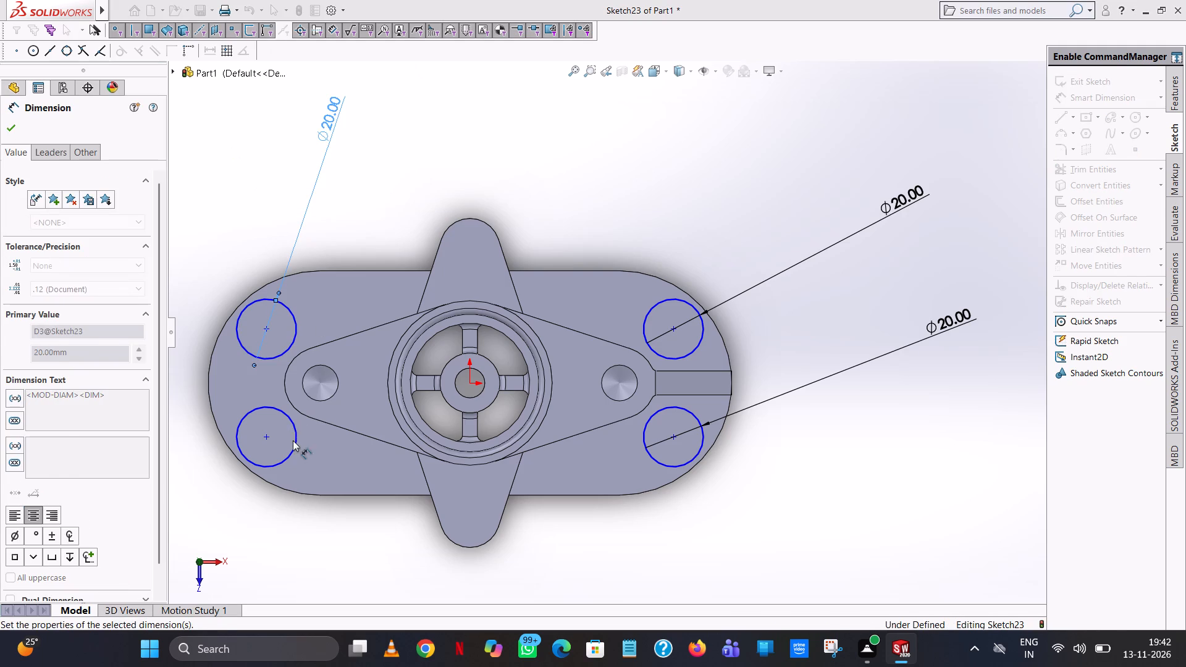
{"action": "left_click", "coordinate": [293, 446]}
{"action": "left_click", "coordinate": [339, 556]}
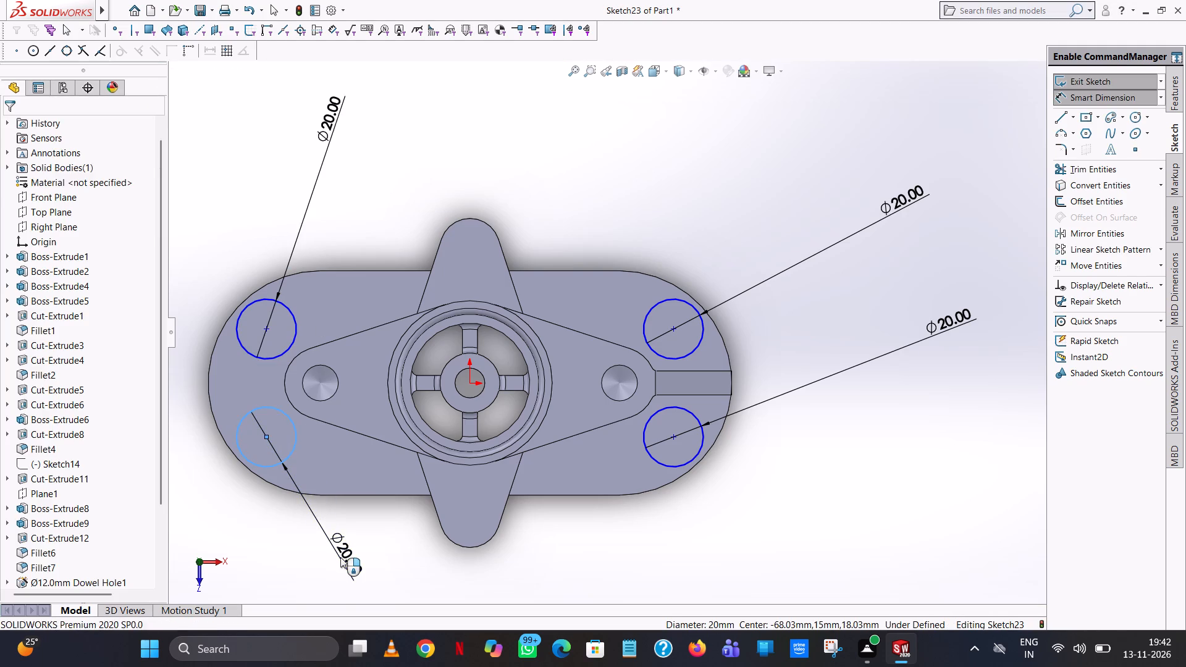
{"action": "left_click", "coordinate": [289, 536]}
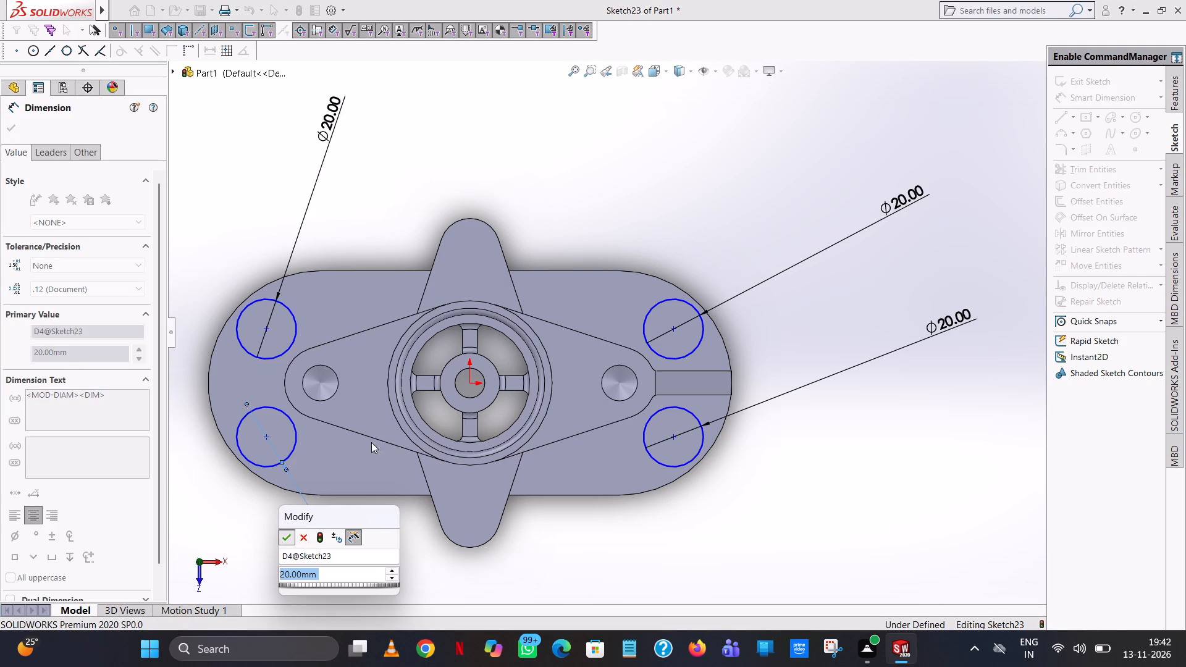
{"action": "left_click", "coordinate": [600, 133]}
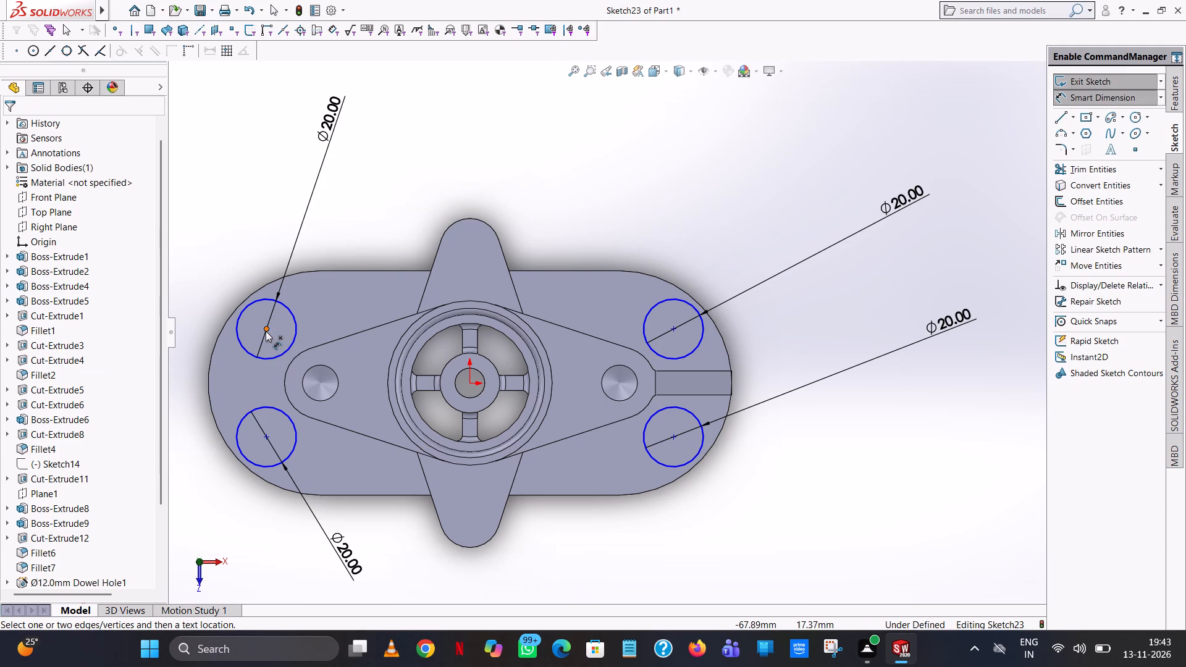
Dimension the horizontal and vertical distances from the origin to the centre of the upper mirrored circle.
{"action": "left_click", "coordinate": [264, 331]}
{"action": "left_click", "coordinate": [473, 386]}
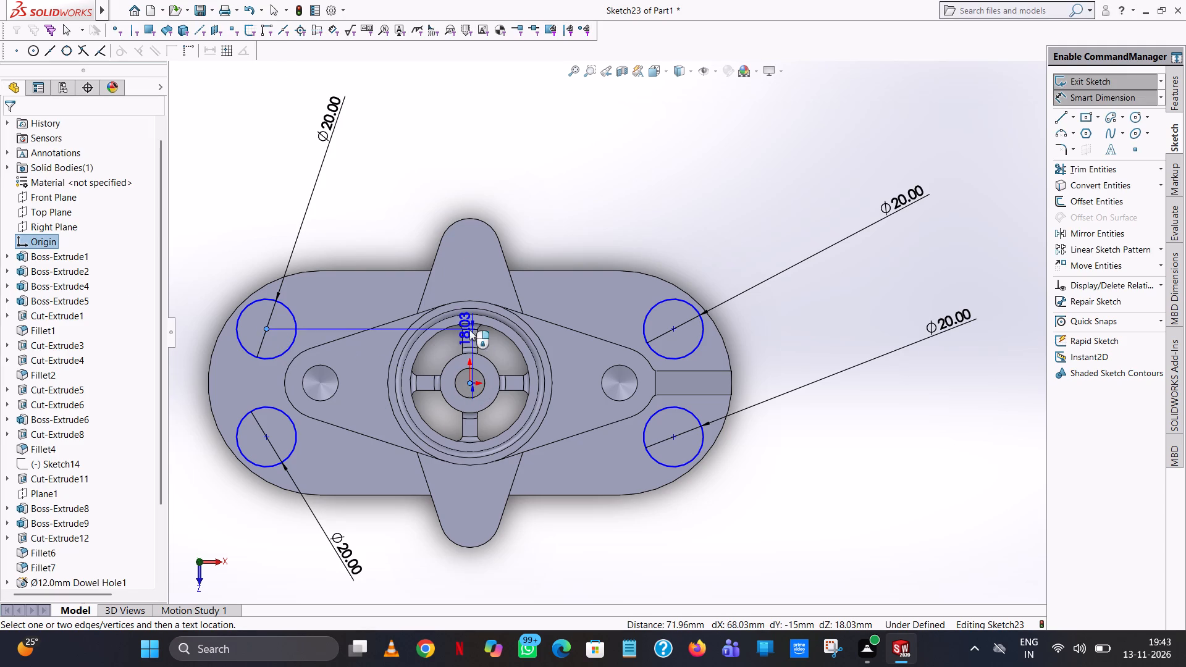
{"action": "left_click", "coordinate": [447, 193]}
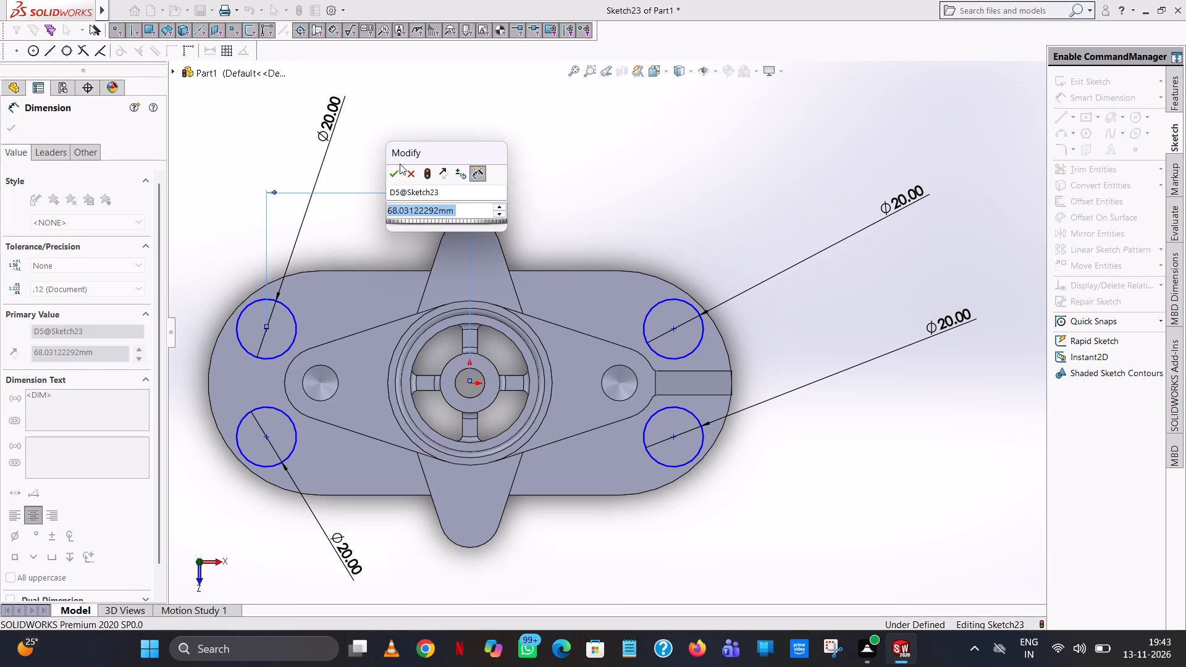
{"action": "left_click", "coordinate": [393, 168]}
{"action": "left_click", "coordinate": [394, 157]}
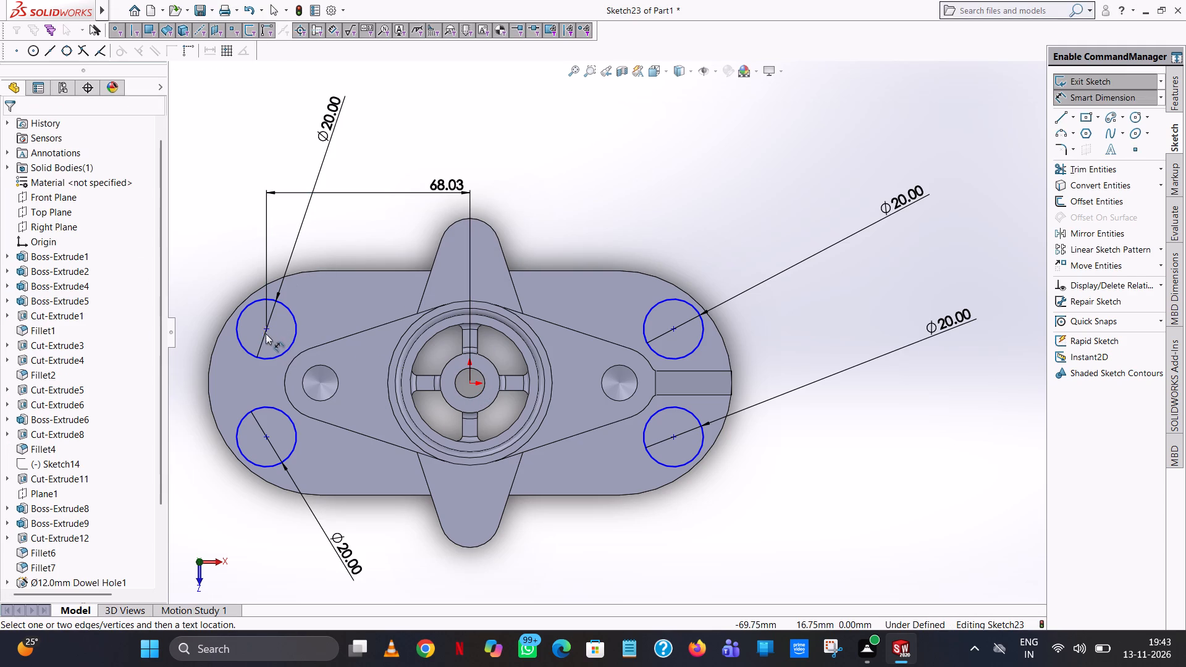
{"action": "left_click", "coordinate": [267, 328]}
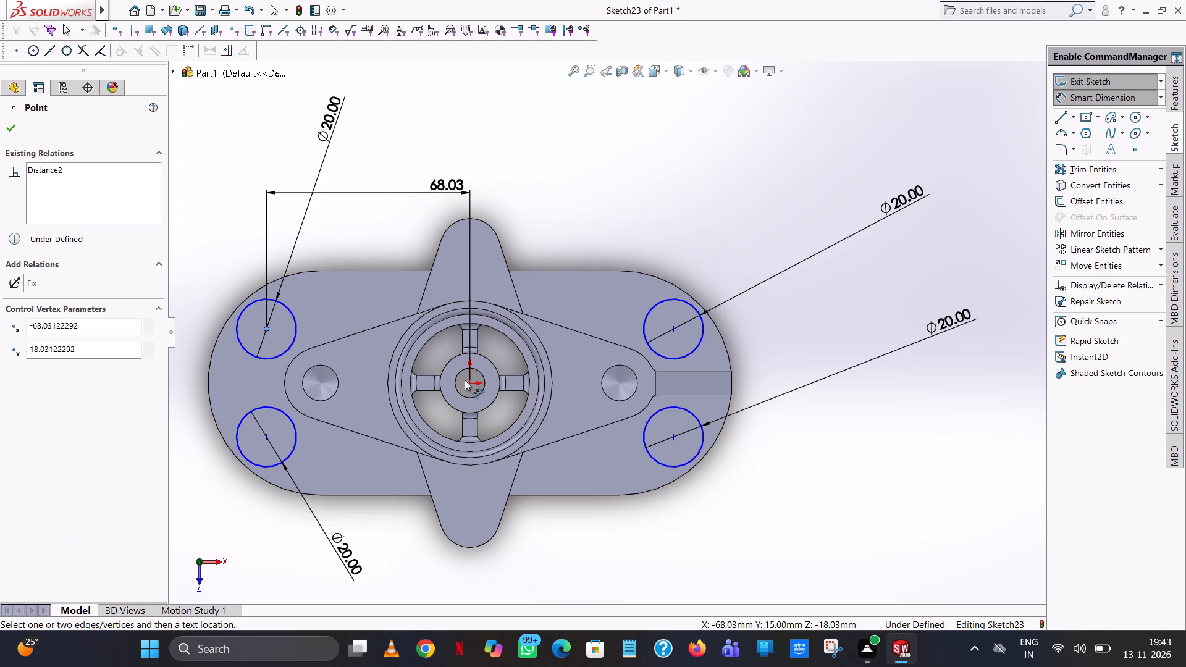
{"action": "left_click", "coordinate": [471, 382]}
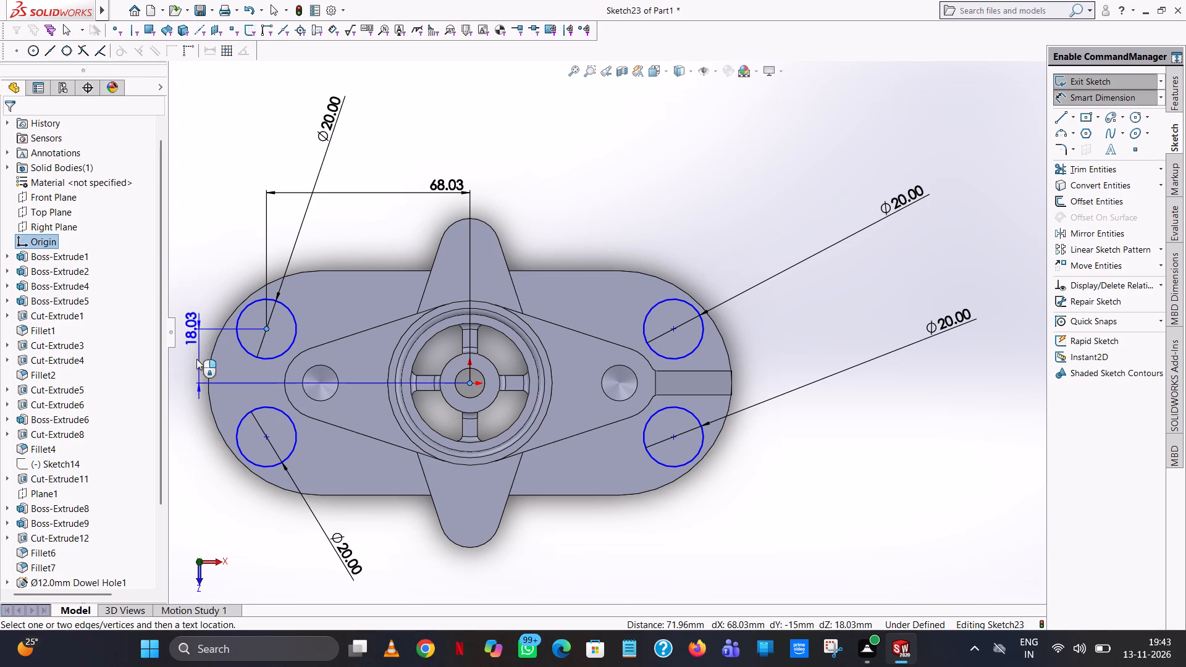
{"action": "left_click", "coordinate": [196, 359]}
{"action": "left_click", "coordinate": [145, 332]}
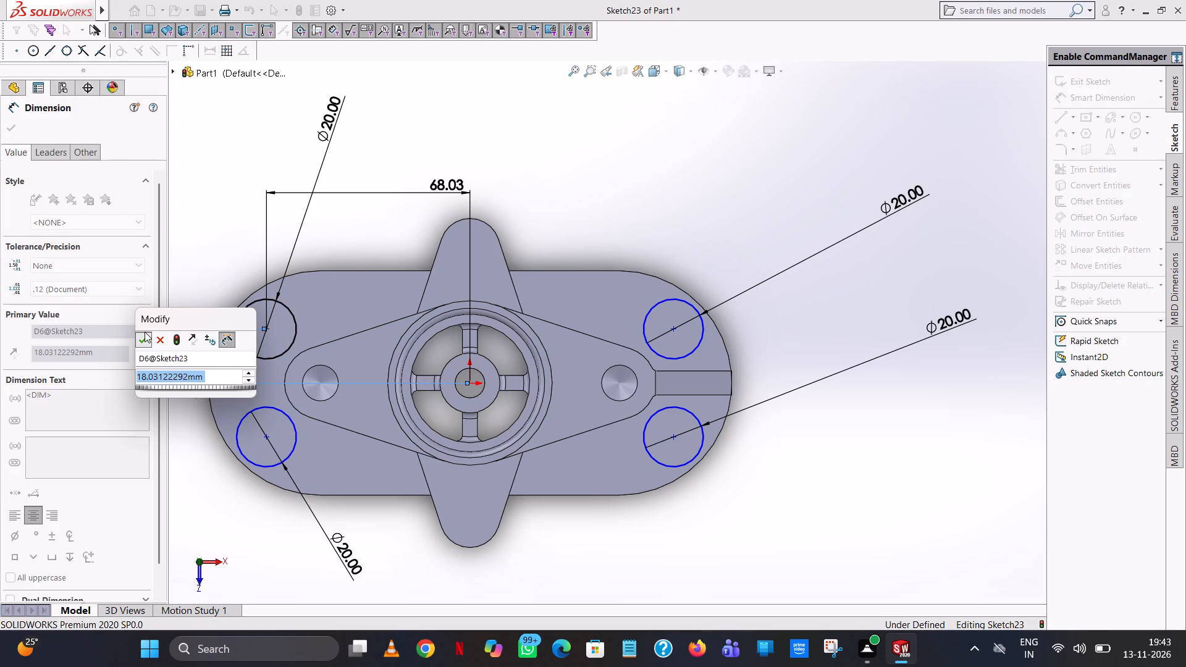
{"action": "left_click", "coordinate": [402, 230]}
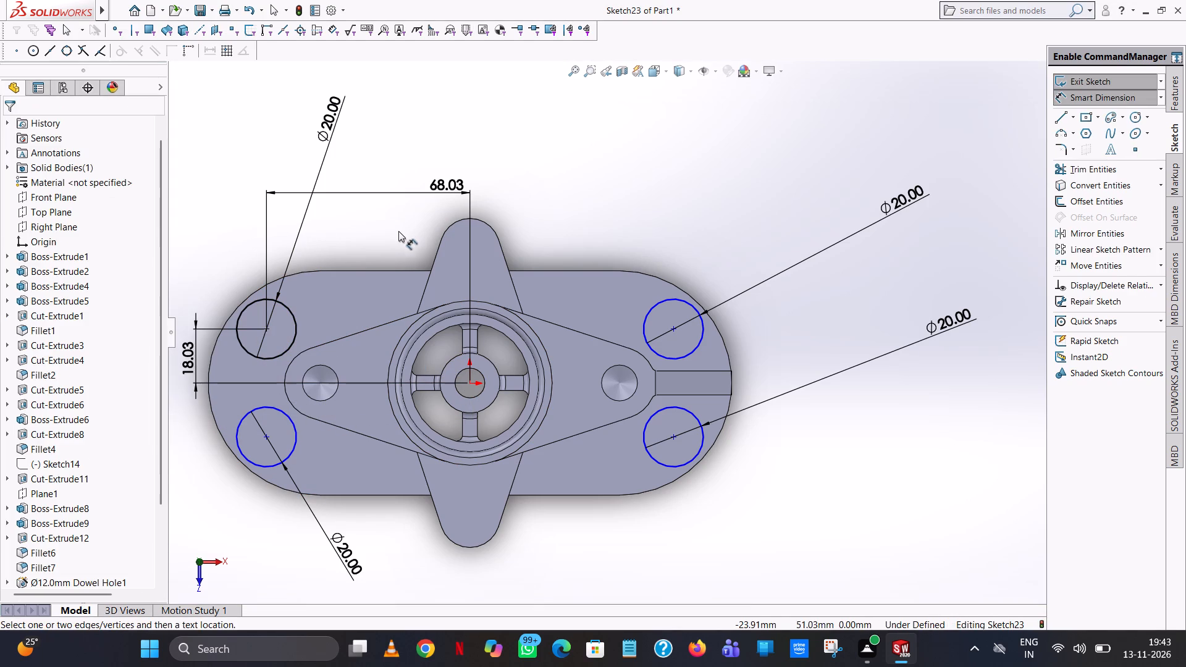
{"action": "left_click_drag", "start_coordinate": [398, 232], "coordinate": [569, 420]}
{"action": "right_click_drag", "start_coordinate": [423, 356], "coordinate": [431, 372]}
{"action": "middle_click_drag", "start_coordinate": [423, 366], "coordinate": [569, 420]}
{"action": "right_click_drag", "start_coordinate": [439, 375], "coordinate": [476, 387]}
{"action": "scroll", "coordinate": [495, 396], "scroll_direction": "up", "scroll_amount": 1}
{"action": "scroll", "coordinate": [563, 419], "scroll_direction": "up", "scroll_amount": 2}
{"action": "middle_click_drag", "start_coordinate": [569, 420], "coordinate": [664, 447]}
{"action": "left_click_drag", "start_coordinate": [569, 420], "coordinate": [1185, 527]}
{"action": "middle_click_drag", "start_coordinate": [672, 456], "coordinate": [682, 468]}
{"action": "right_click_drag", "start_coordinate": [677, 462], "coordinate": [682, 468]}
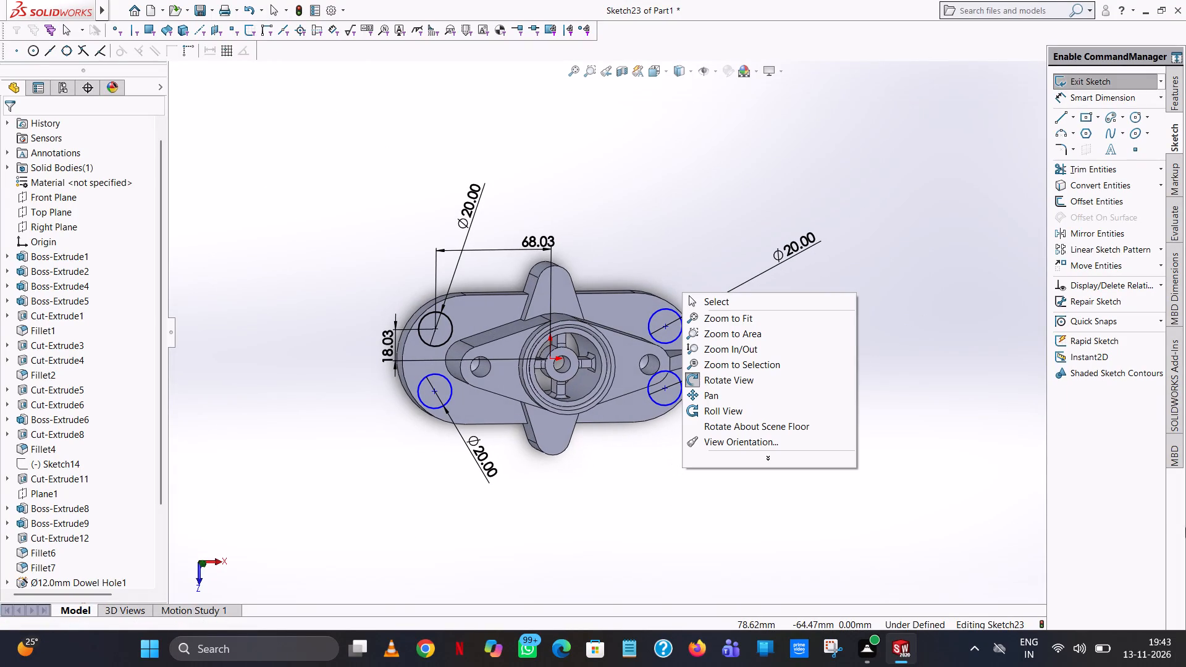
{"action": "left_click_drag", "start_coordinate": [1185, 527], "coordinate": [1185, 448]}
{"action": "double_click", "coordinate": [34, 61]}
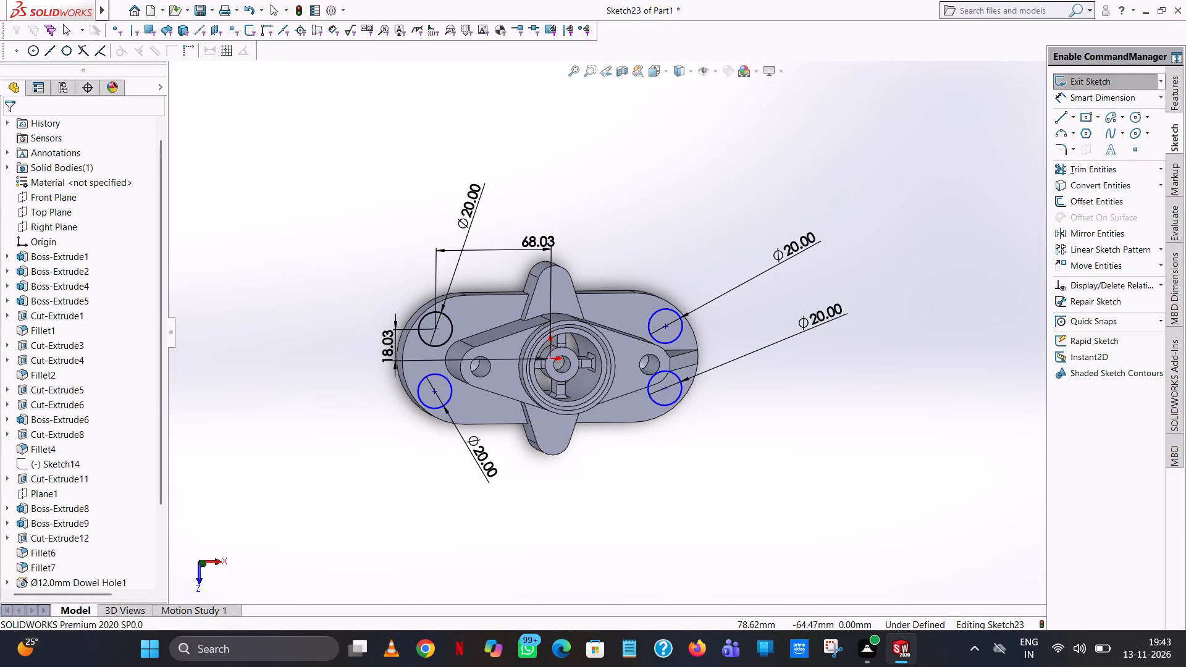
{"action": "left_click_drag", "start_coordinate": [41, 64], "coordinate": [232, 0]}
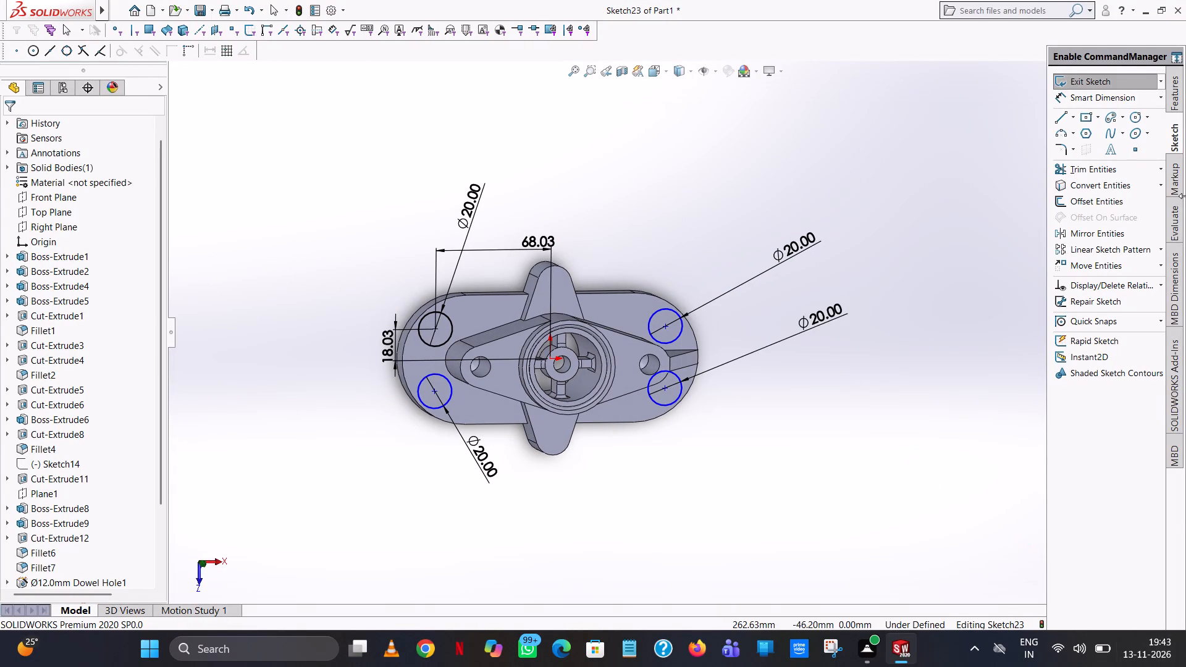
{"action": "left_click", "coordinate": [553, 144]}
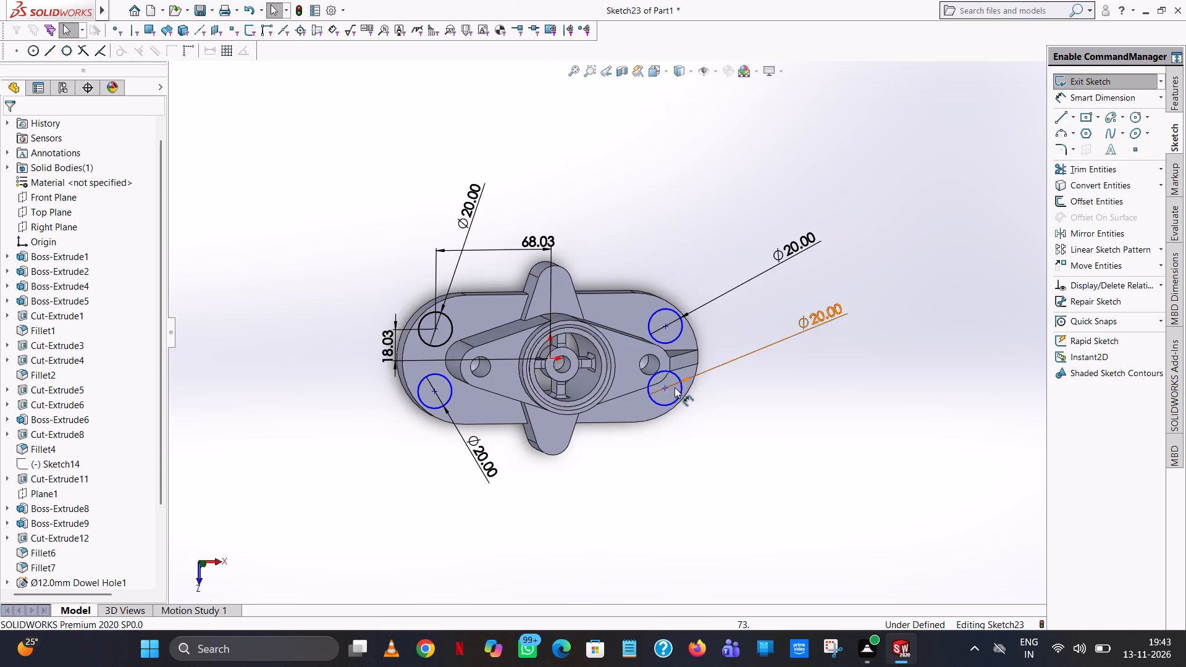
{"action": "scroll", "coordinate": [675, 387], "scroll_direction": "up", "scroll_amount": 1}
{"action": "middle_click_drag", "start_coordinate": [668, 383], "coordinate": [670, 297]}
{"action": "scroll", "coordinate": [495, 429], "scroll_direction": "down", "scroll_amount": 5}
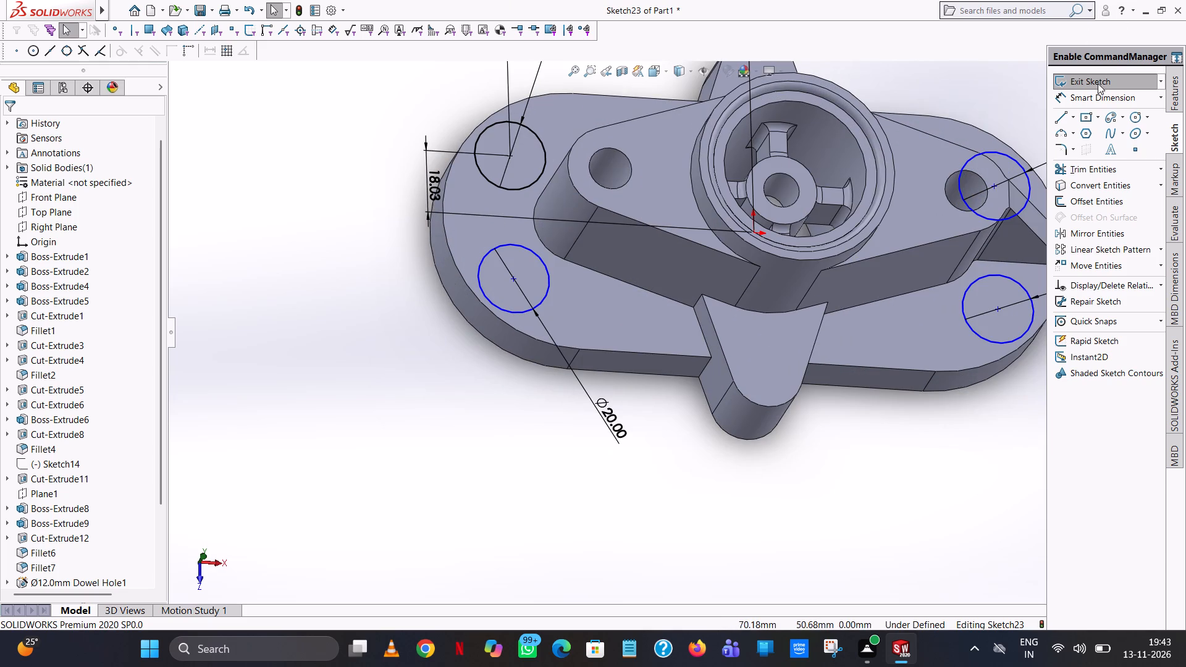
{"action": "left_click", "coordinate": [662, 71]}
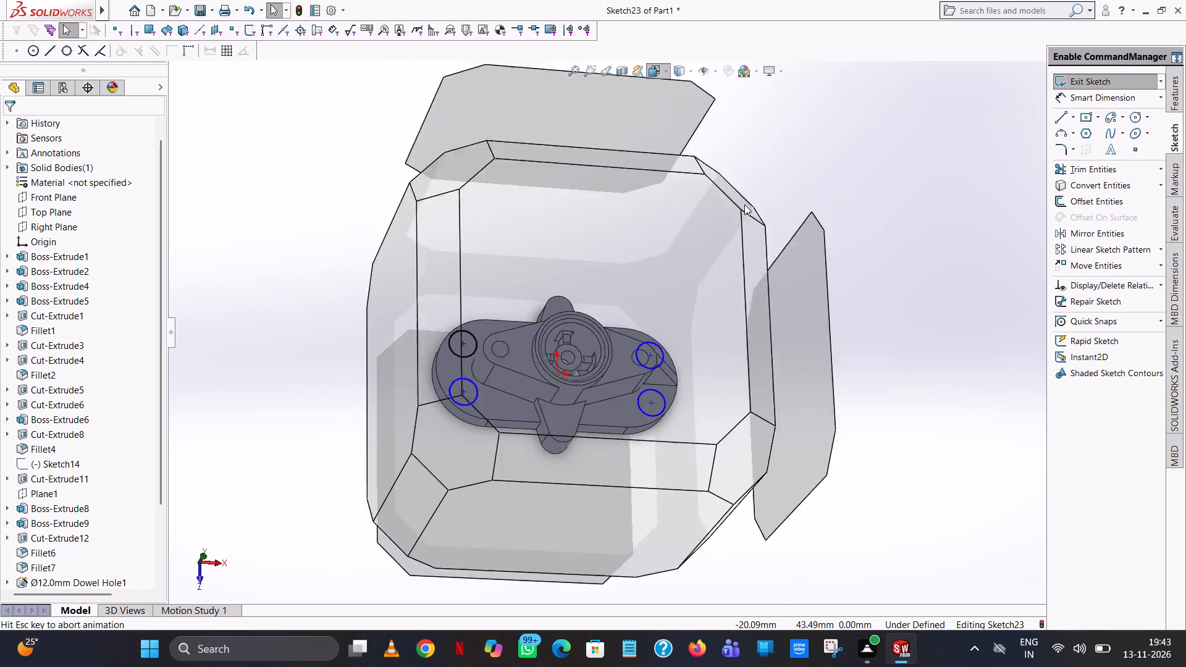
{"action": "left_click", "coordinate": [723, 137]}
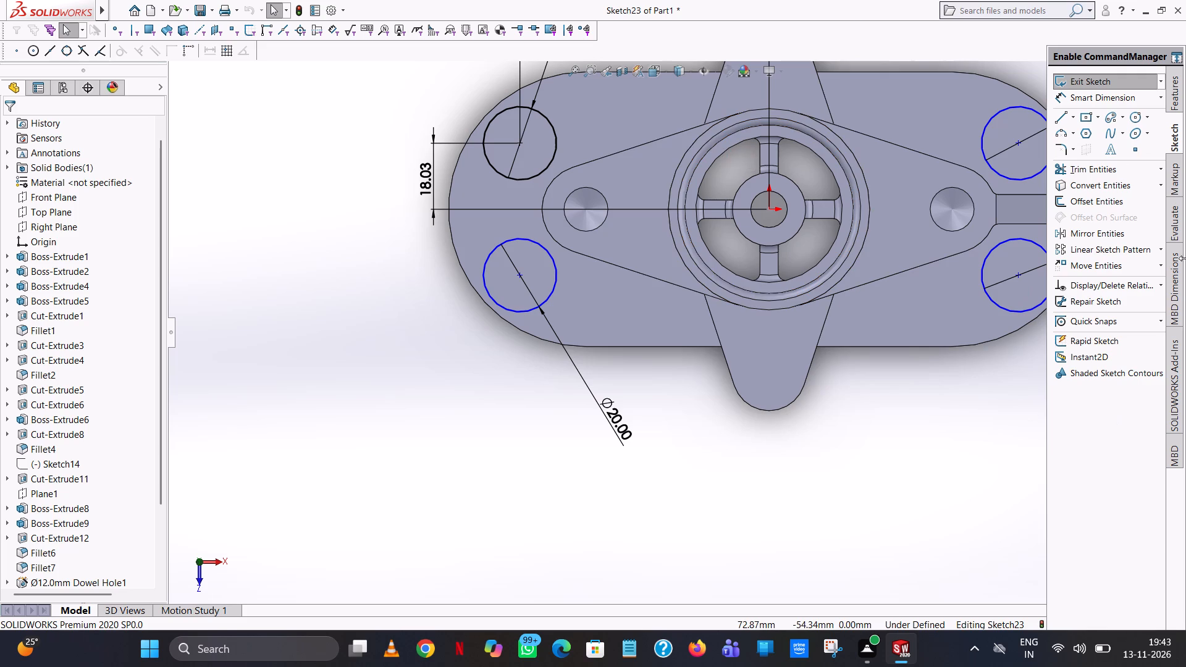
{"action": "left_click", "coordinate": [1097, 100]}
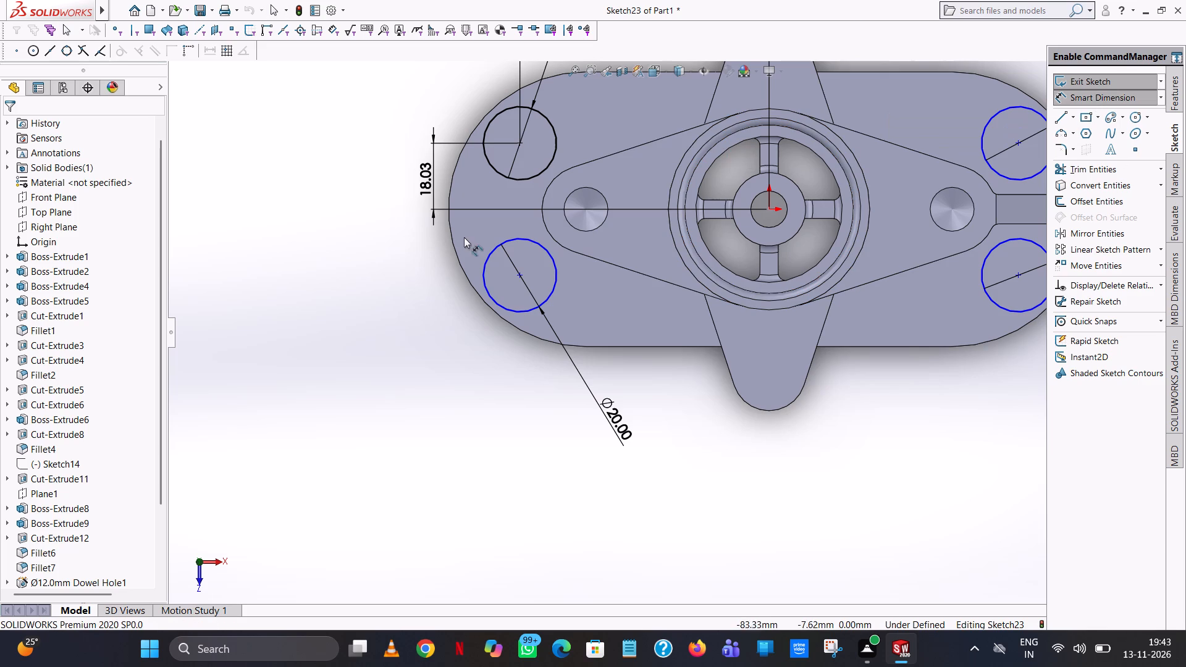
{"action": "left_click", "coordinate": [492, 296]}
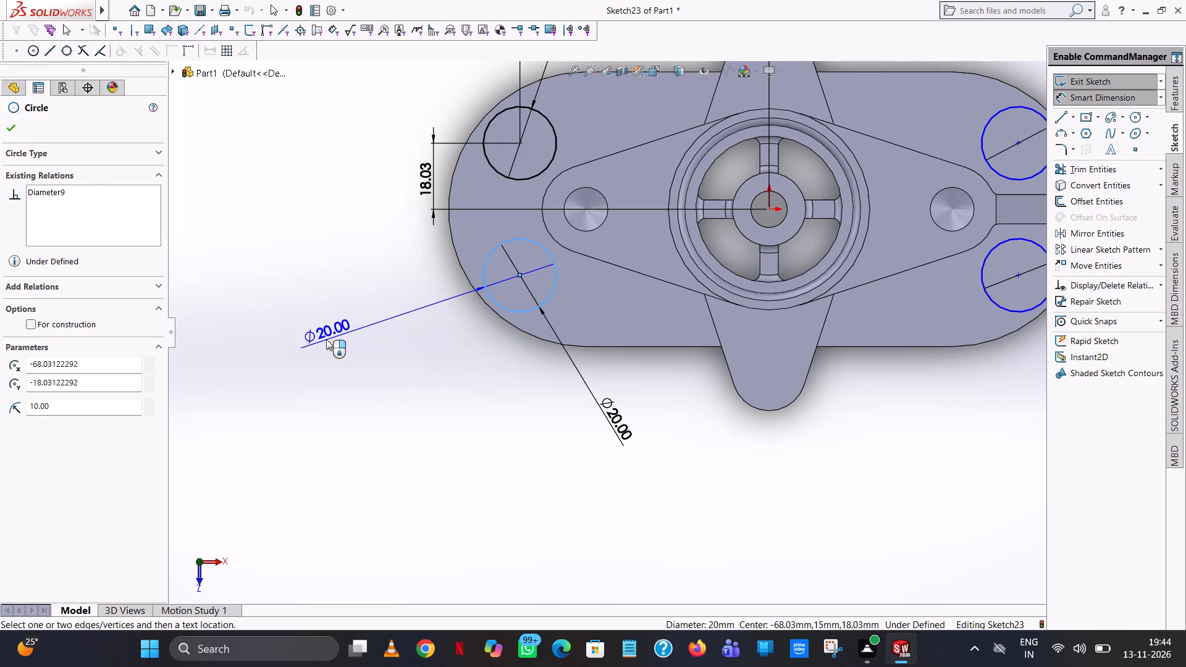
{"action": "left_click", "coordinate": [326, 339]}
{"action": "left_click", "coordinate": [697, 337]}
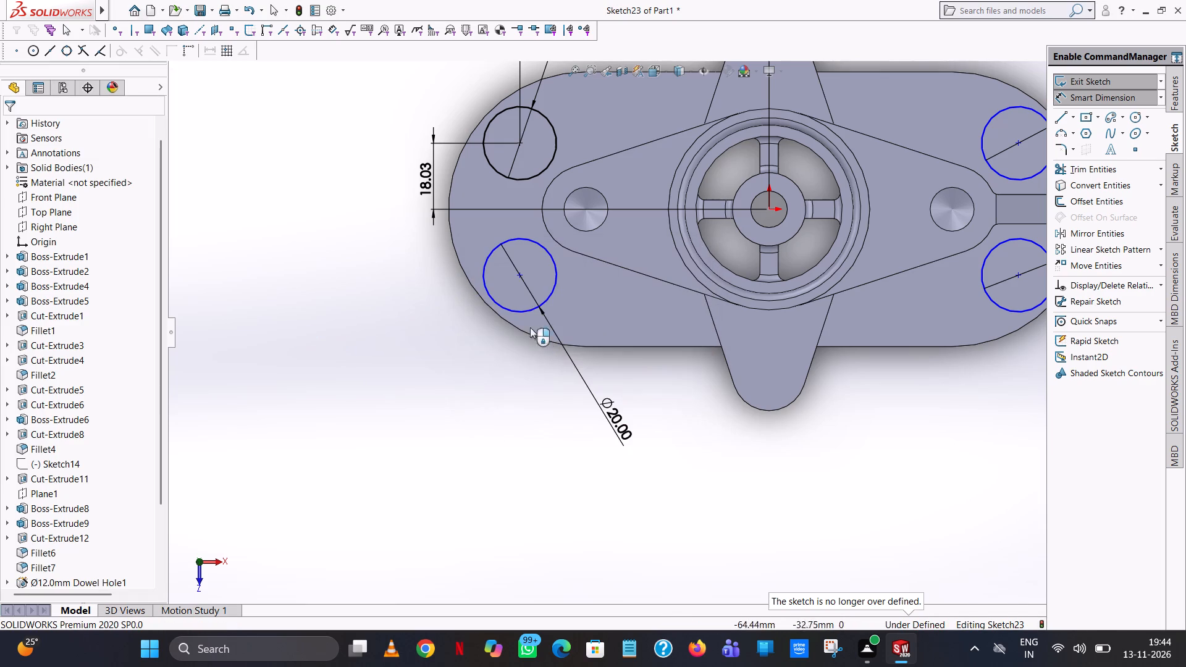
Dimension the horizontal and vertical distances from the origin to the centre of the lower mirrored circle at the flange end without the outer rib.
{"action": "left_click", "coordinate": [518, 275]}
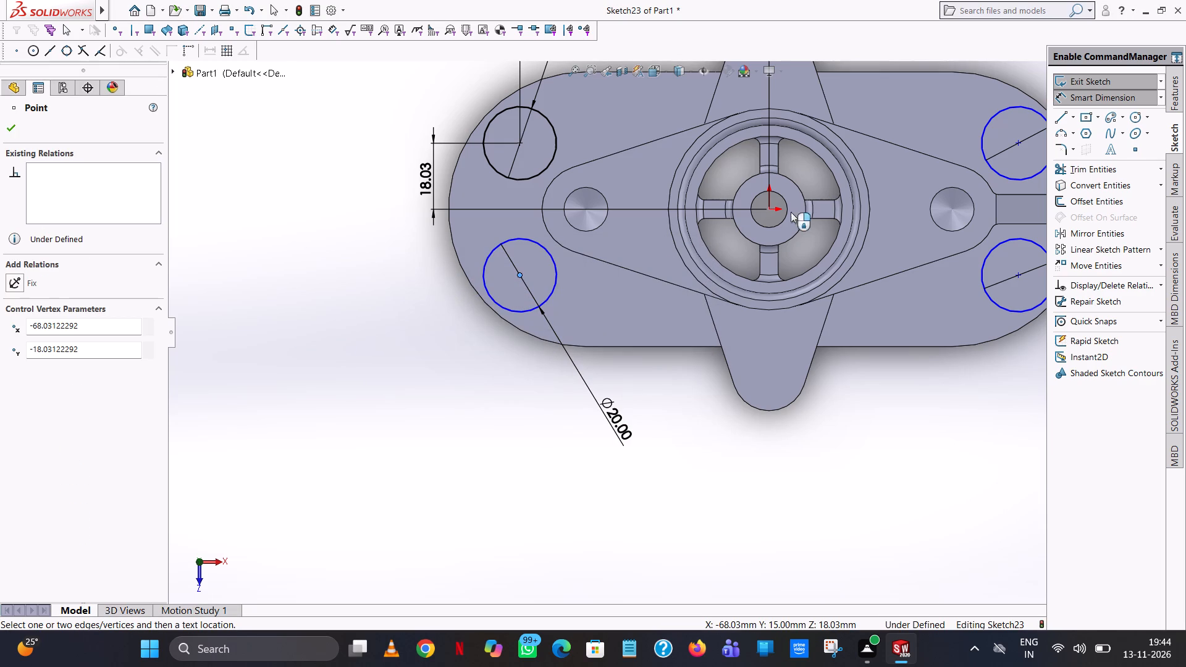
{"action": "left_click", "coordinate": [772, 209]}
{"action": "left_click", "coordinate": [738, 466]}
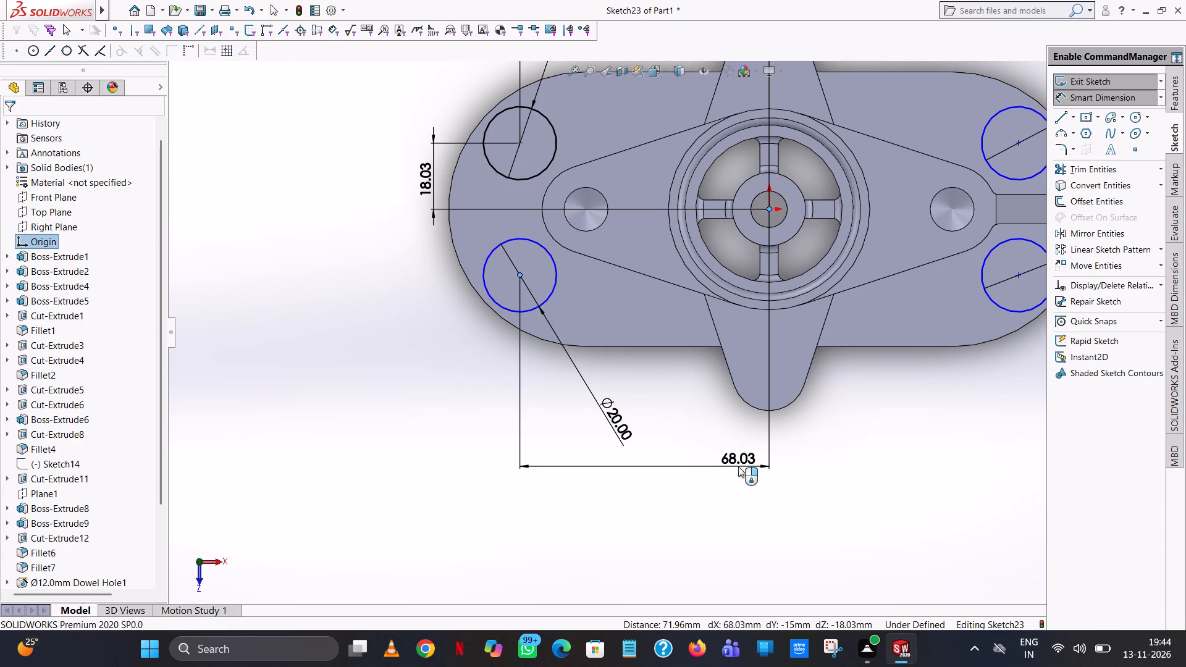
{"action": "left_click", "coordinate": [688, 448]}
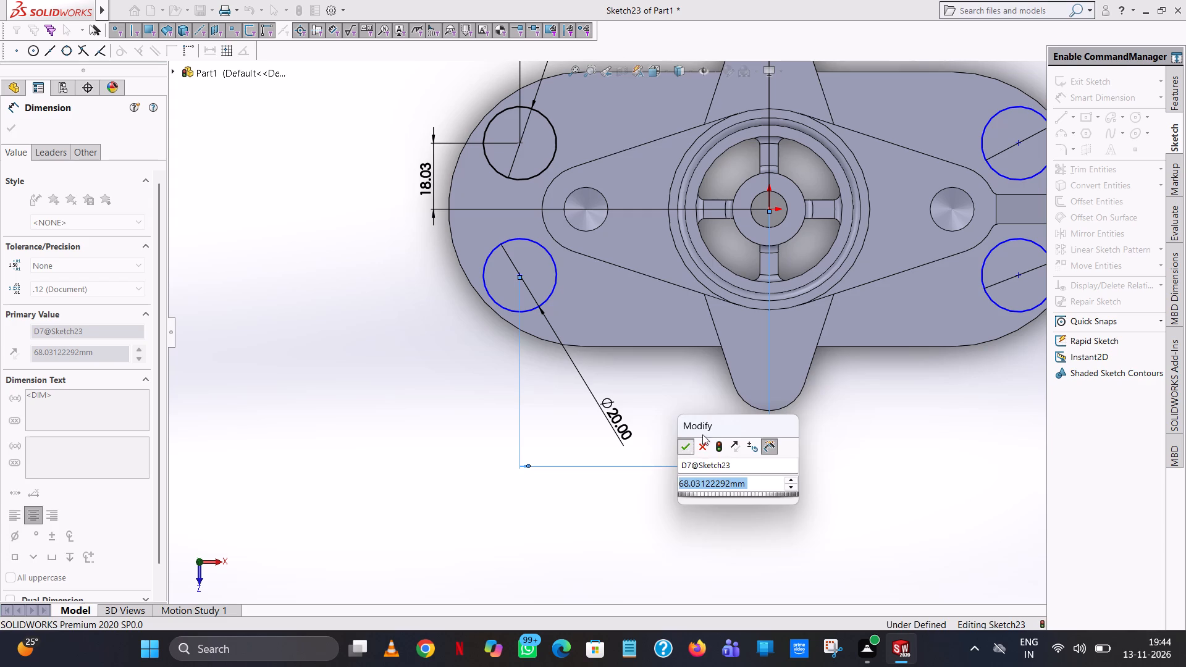
{"action": "left_click", "coordinate": [696, 418]}
{"action": "scroll", "coordinate": [696, 418], "scroll_direction": "up", "scroll_amount": 5}
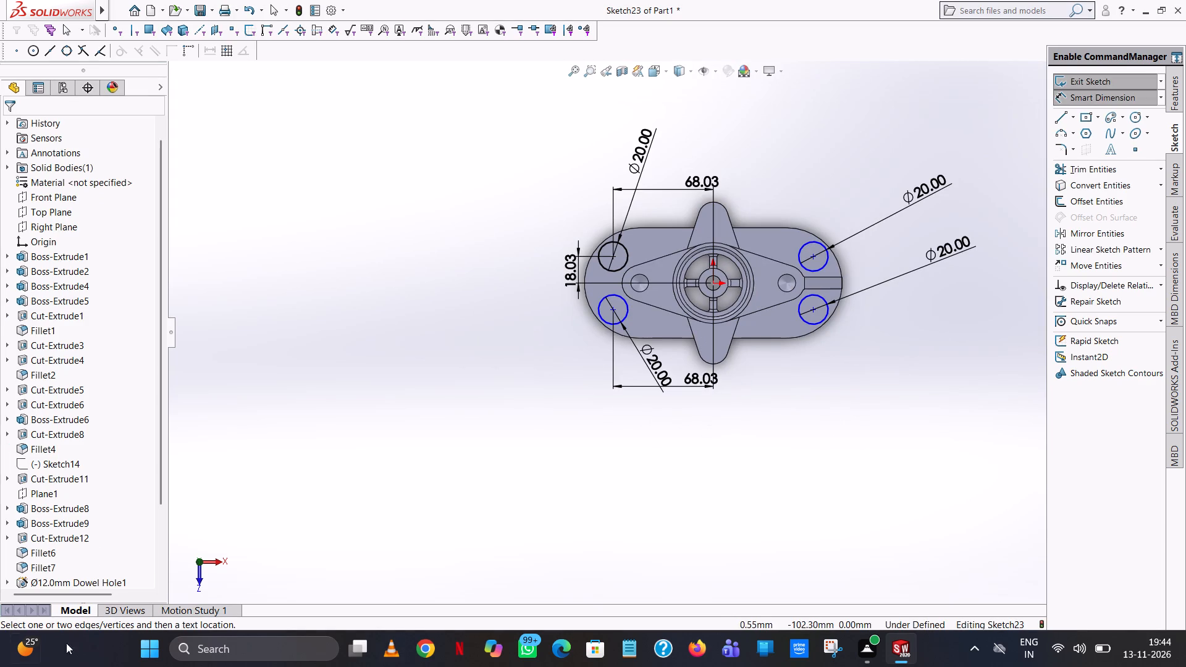
{"action": "left_click", "coordinate": [828, 142]}
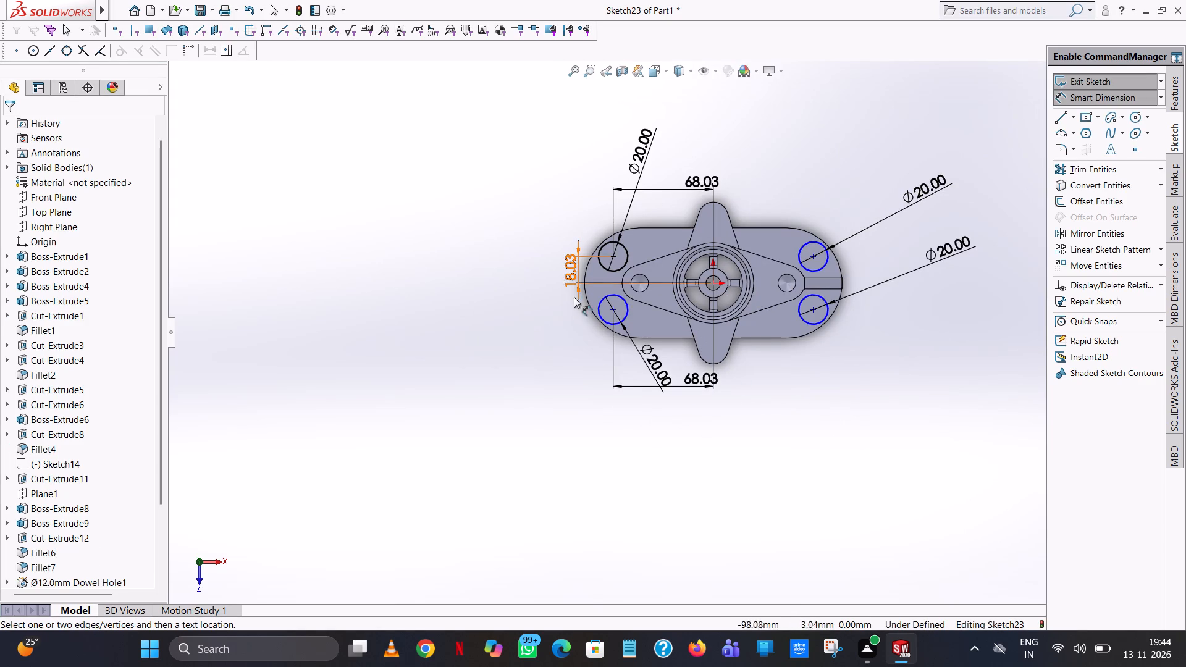
{"action": "left_click", "coordinate": [613, 309]}
{"action": "left_click", "coordinate": [710, 282]}
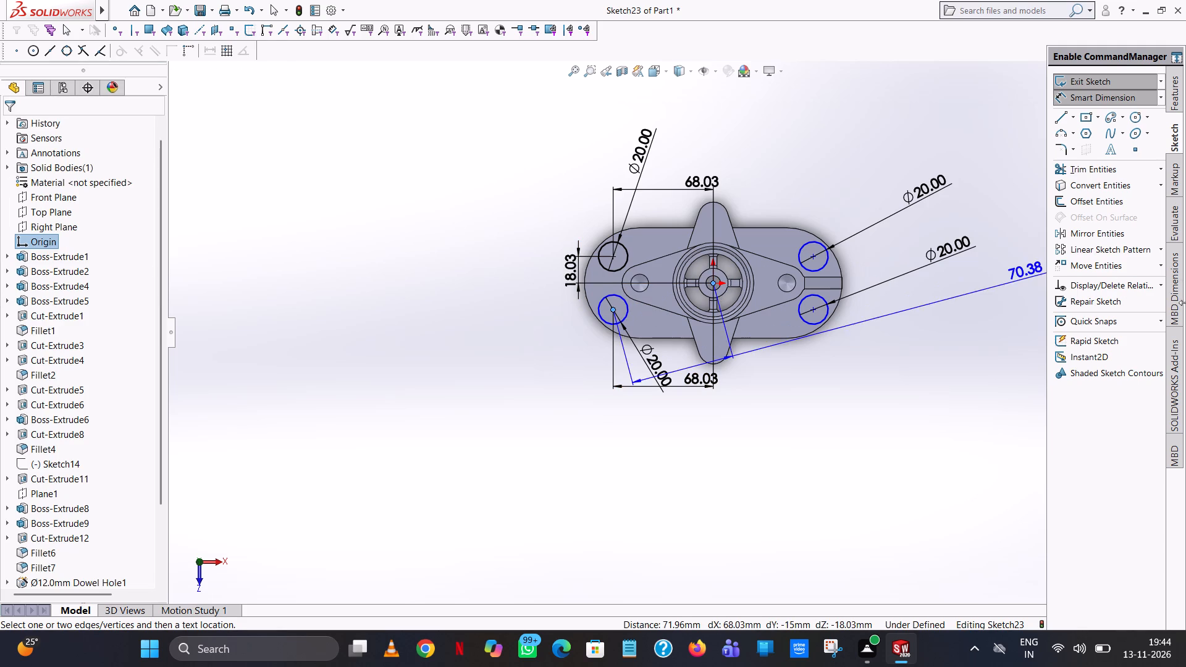
{"action": "left_click", "coordinate": [507, 288]}
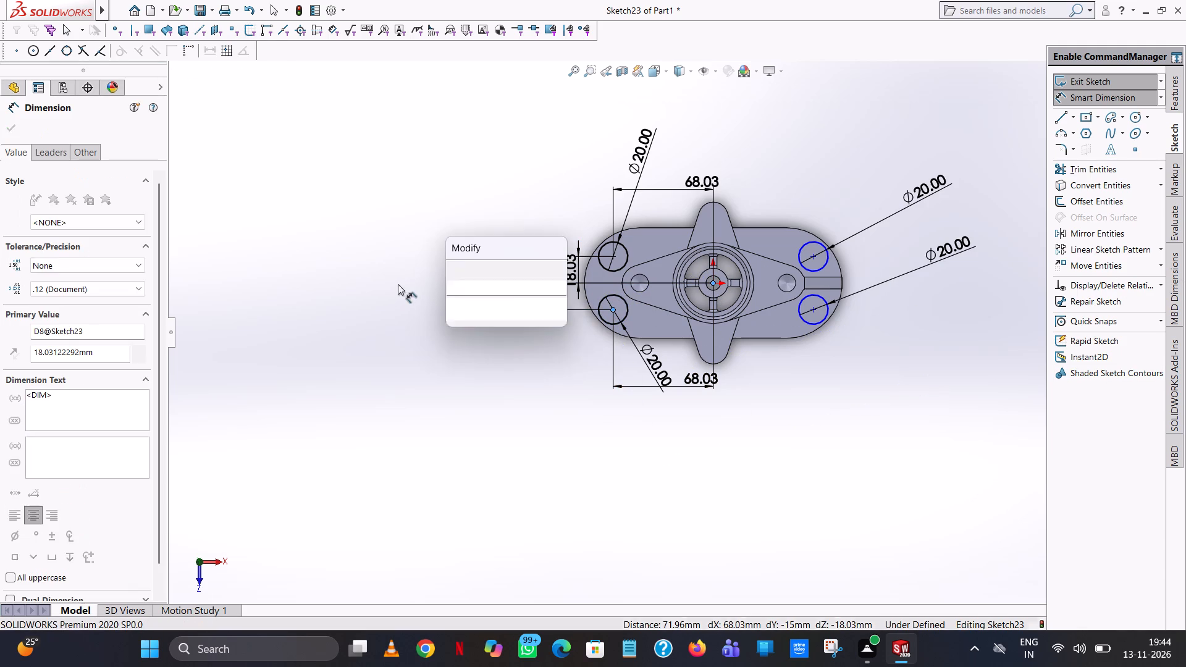
{"action": "left_click", "coordinate": [456, 266]}
{"action": "left_click", "coordinate": [498, 208]}
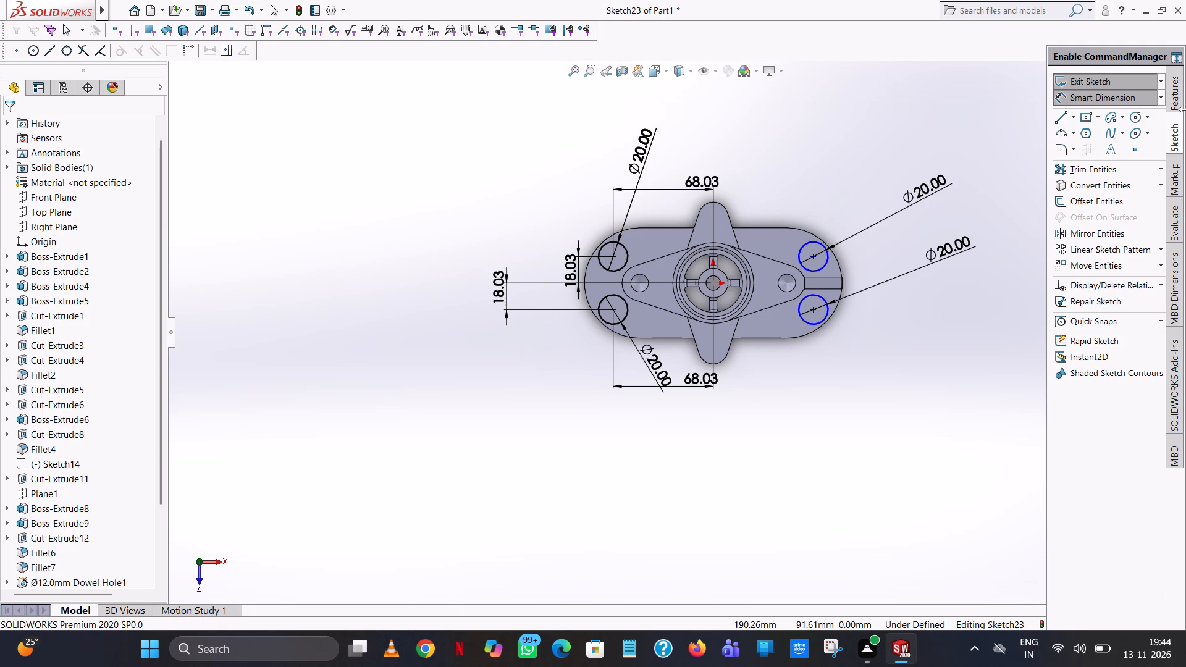
Dimension the vertical and horizontal distances from the origin to the centre of the upper circle beside the outer rib.
{"action": "left_click", "coordinate": [814, 258]}
{"action": "left_click", "coordinate": [714, 286]}
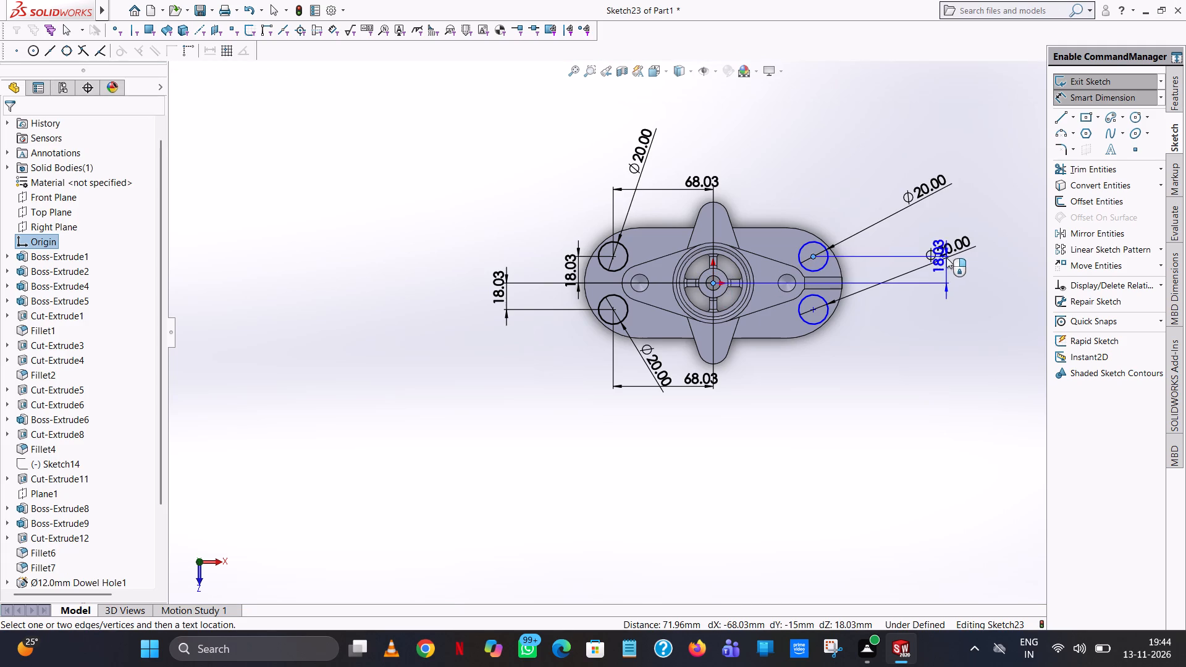
{"action": "left_click", "coordinate": [909, 260]}
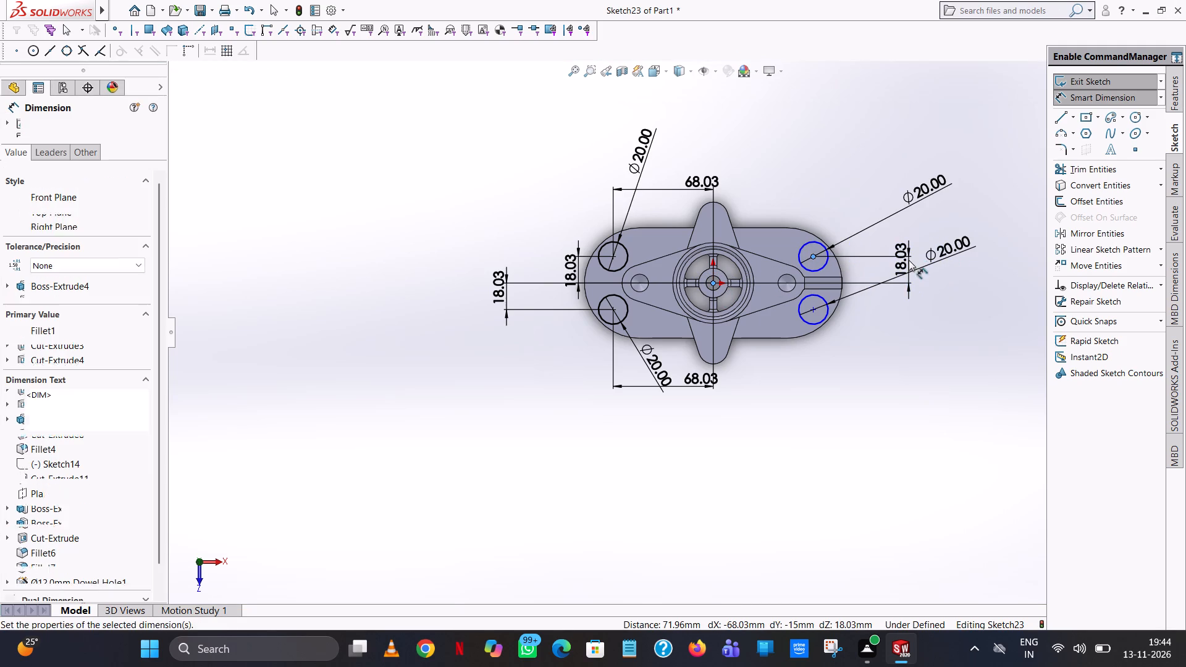
{"action": "left_click", "coordinate": [852, 243]}
{"action": "left_click", "coordinate": [823, 127]}
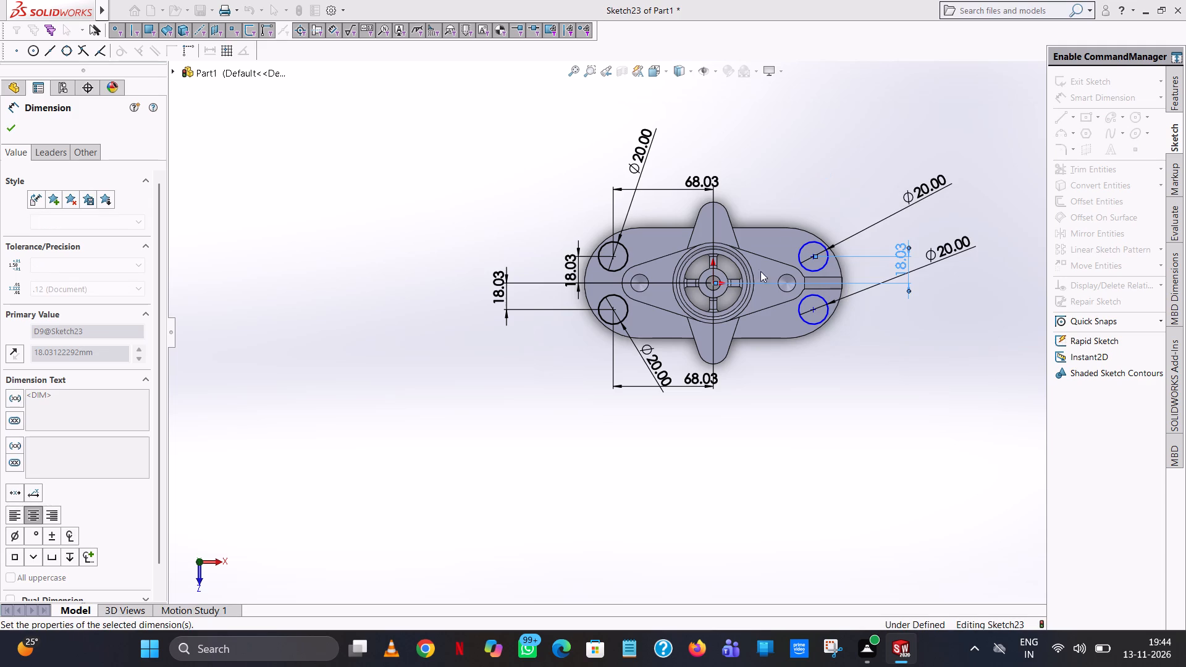
{"action": "left_click", "coordinate": [714, 283]}
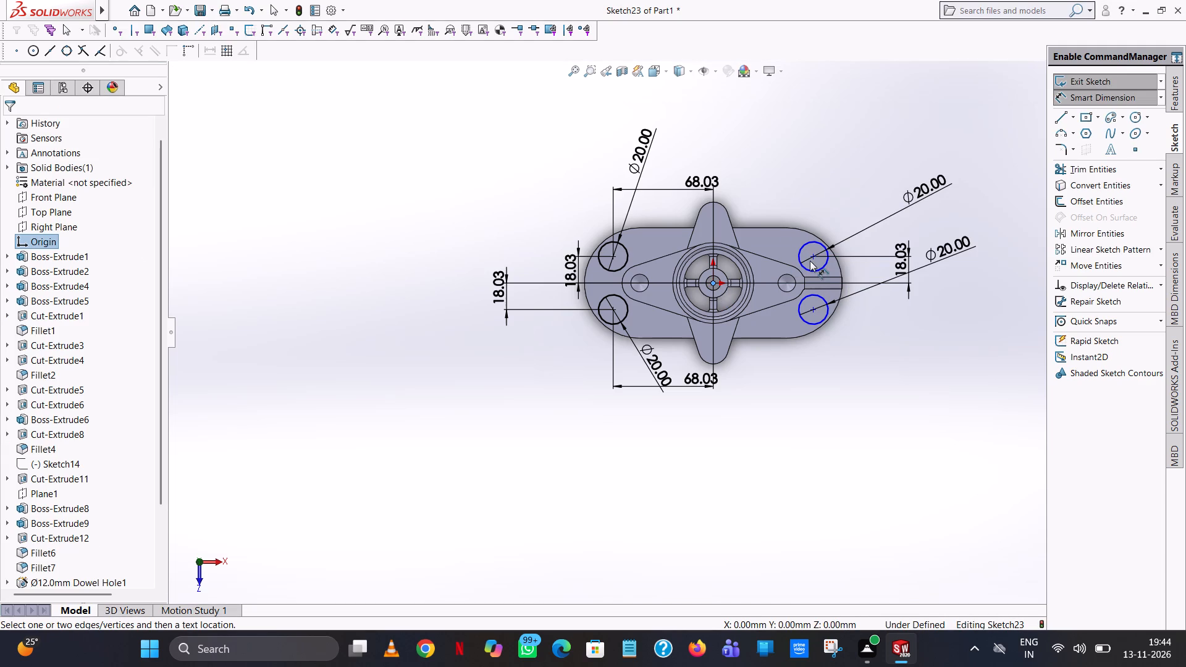
{"action": "left_click", "coordinate": [812, 258]}
{"action": "left_click", "coordinate": [791, 185]}
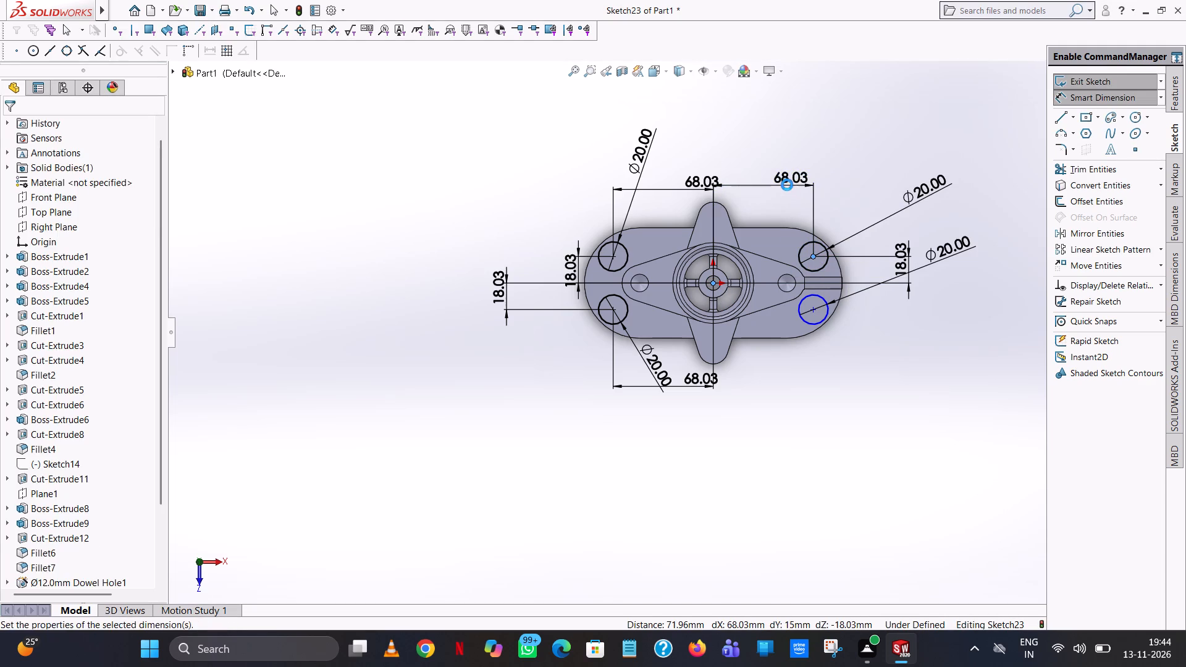
{"action": "left_click", "coordinate": [736, 168]}
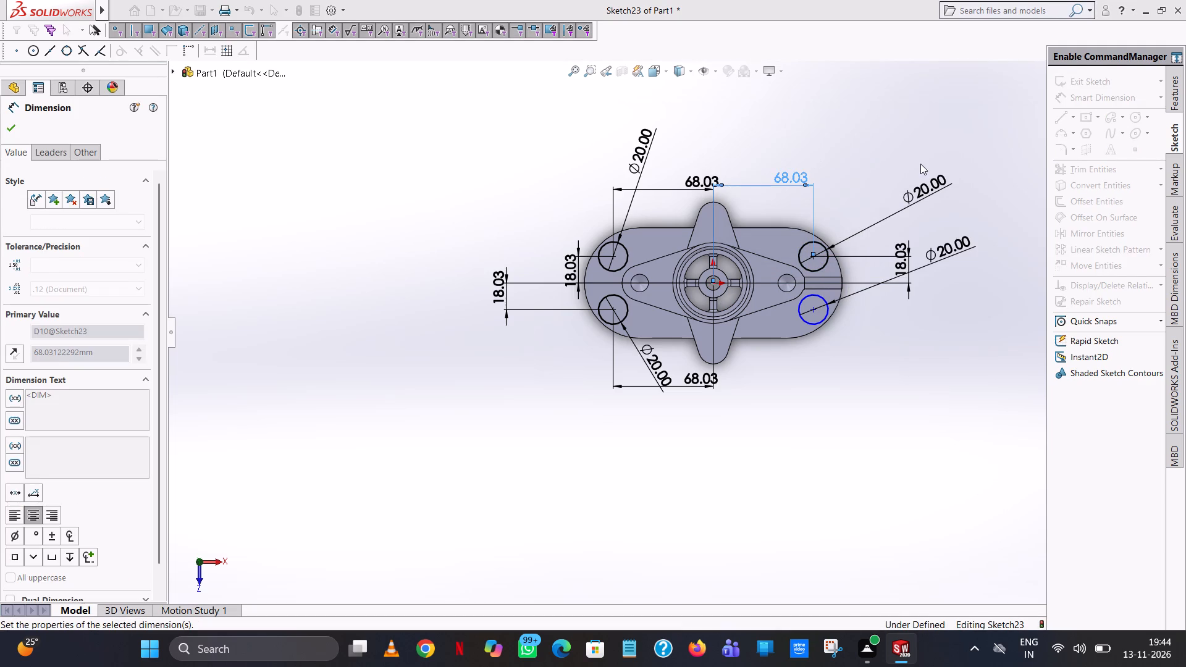
{"action": "left_click", "coordinate": [920, 164]}
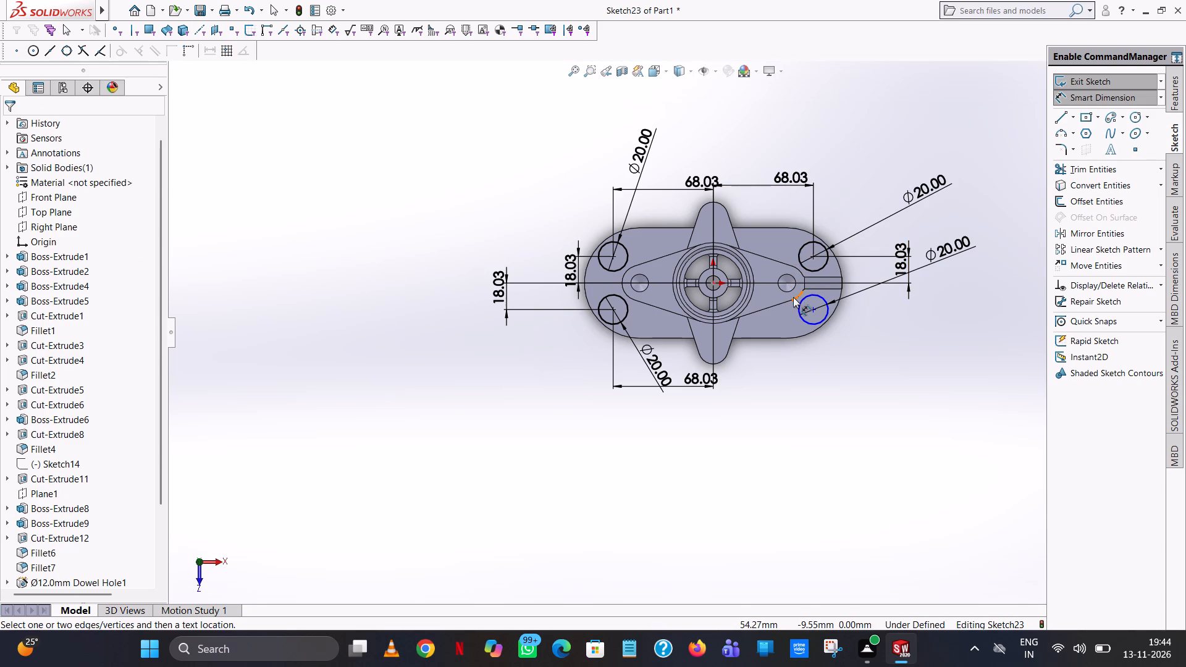
Dimension the vertical and horizontal distances from the origin to the centre of the lower circle beside the outer rib.
{"action": "scroll", "coordinate": [793, 297], "scroll_direction": "down", "scroll_amount": 5}
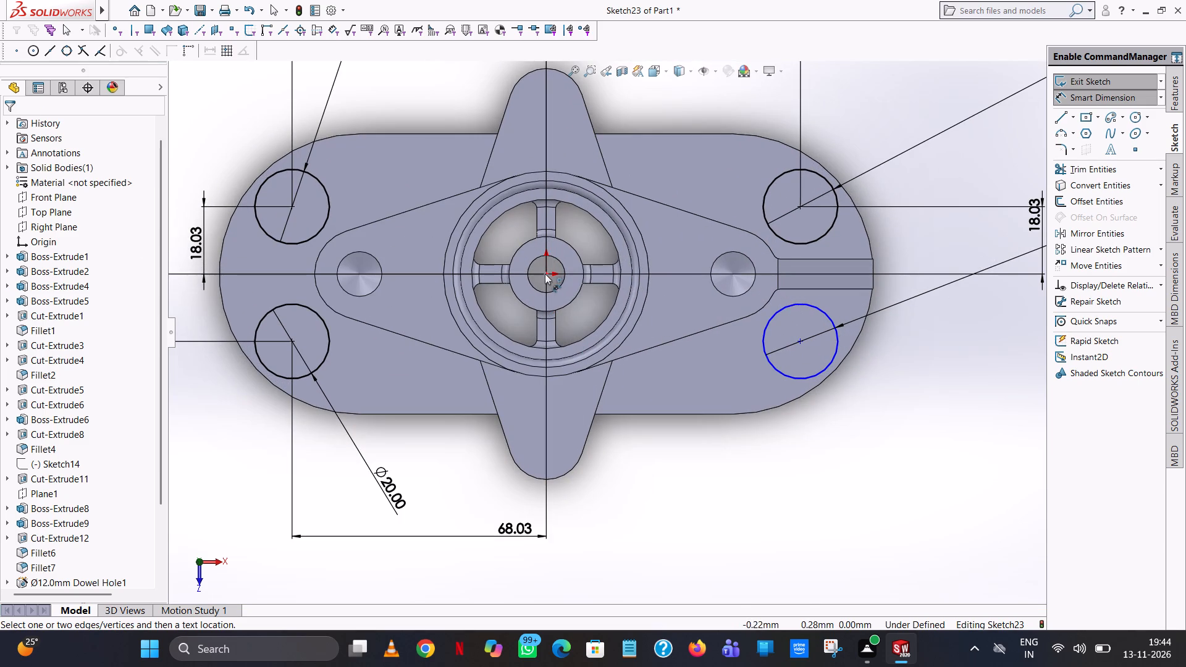
{"action": "left_click", "coordinate": [801, 340]}
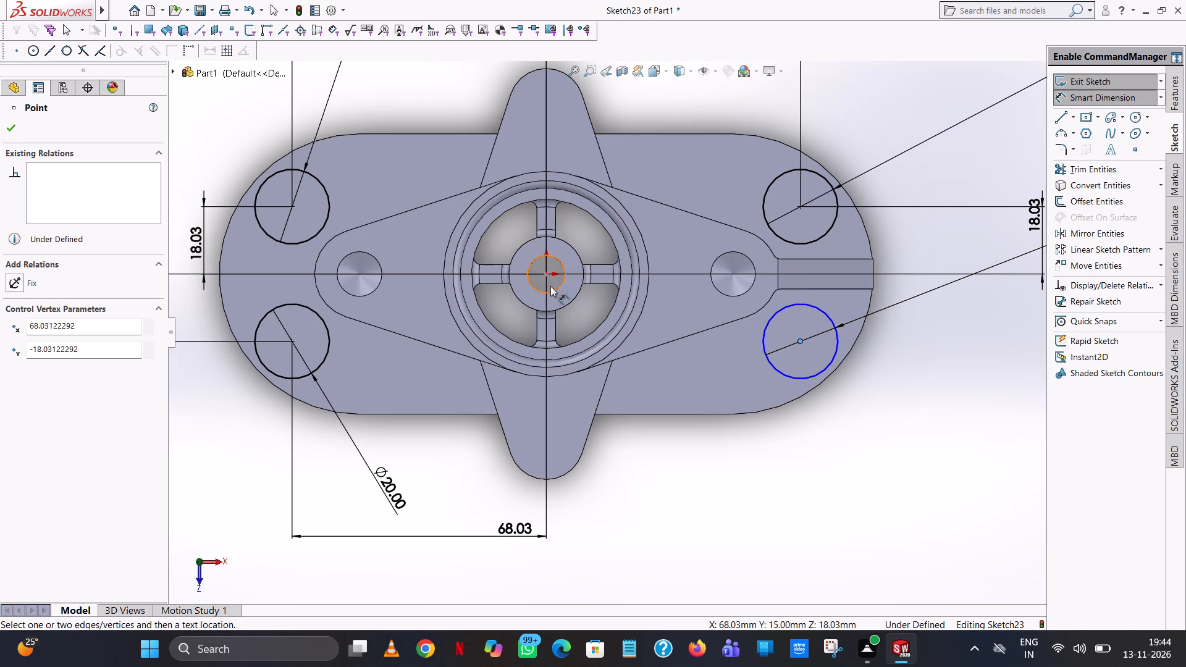
{"action": "left_click", "coordinate": [545, 274]}
{"action": "left_click", "coordinate": [948, 304]}
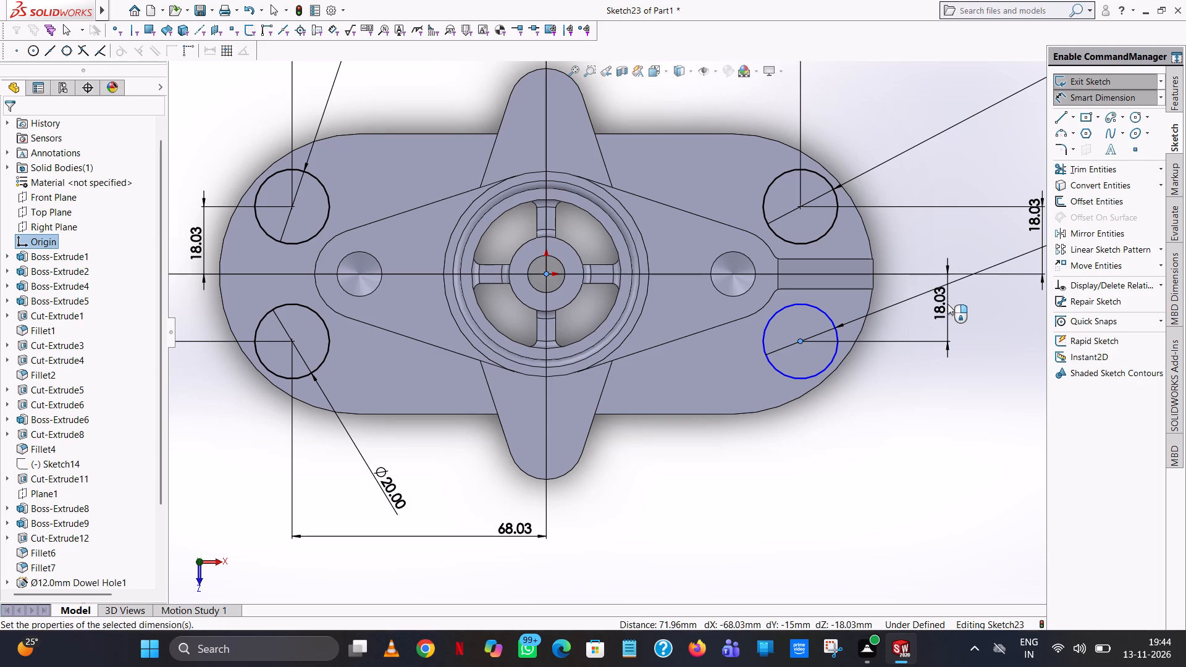
{"action": "left_click", "coordinate": [893, 278]}
{"action": "left_click", "coordinate": [922, 199]}
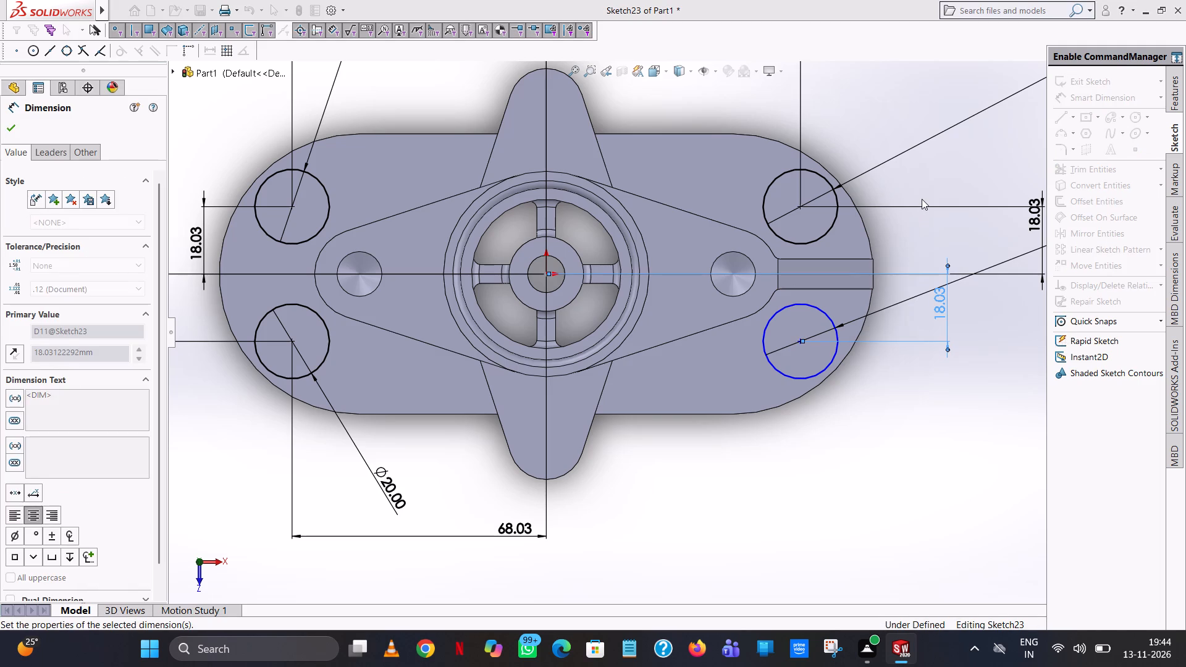
{"action": "left_click", "coordinate": [801, 341]}
{"action": "left_click", "coordinate": [544, 275]}
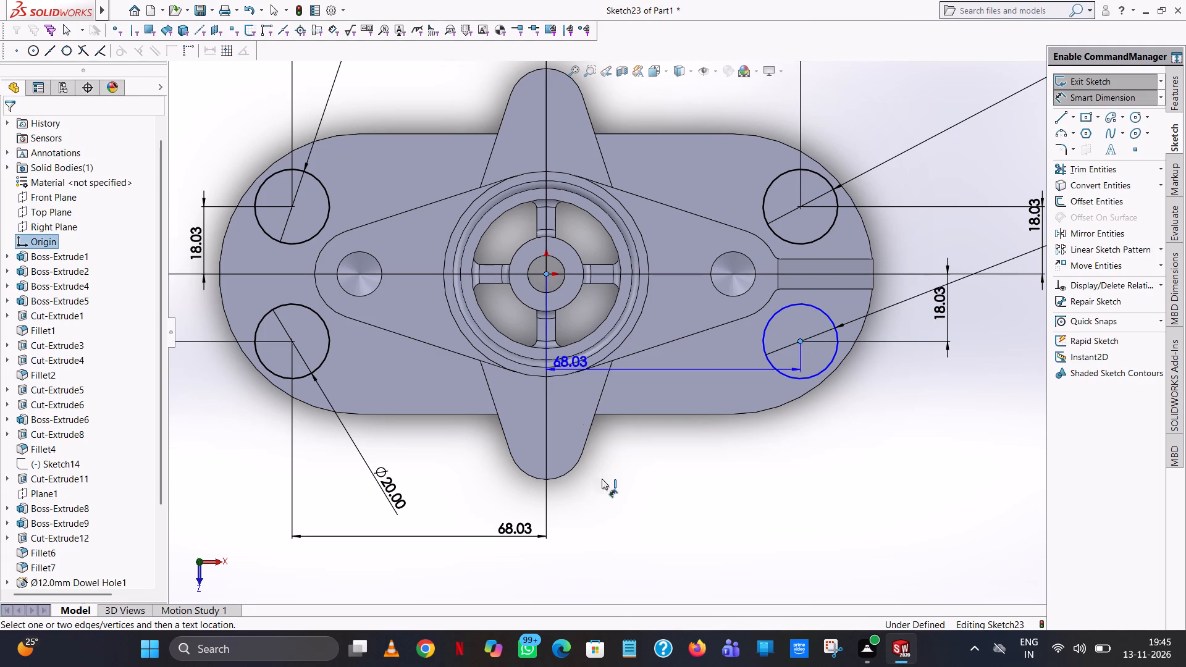
{"action": "left_click", "coordinate": [609, 497]}
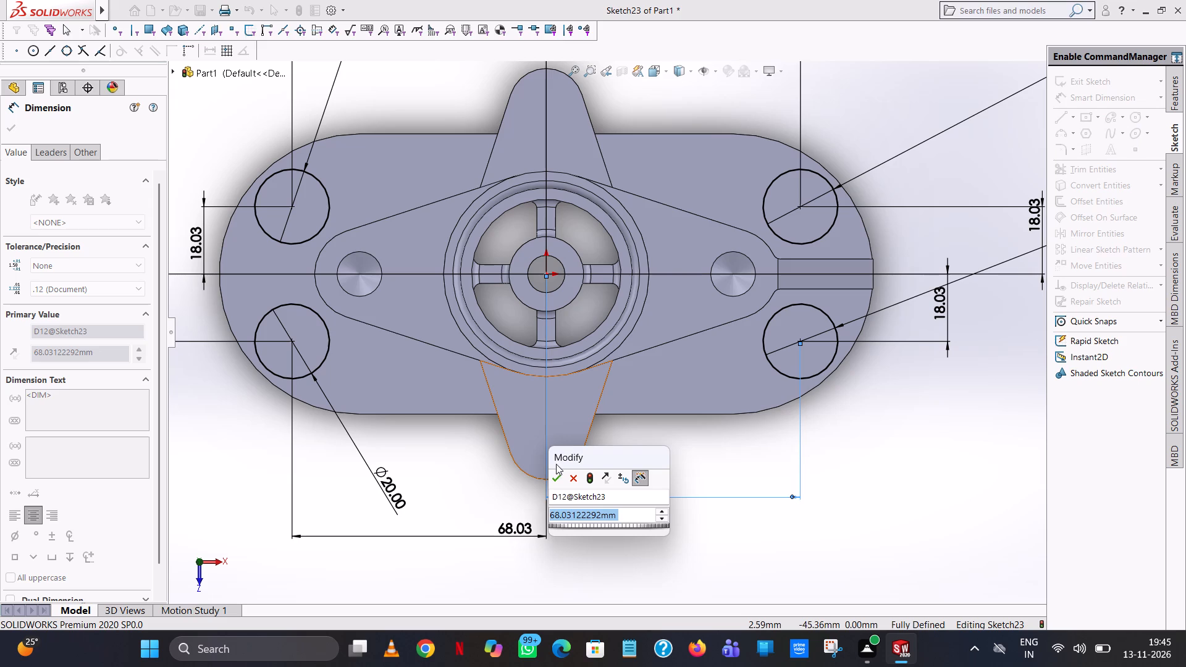
{"action": "left_click", "coordinate": [556, 474]}
{"action": "left_click", "coordinate": [948, 418]}
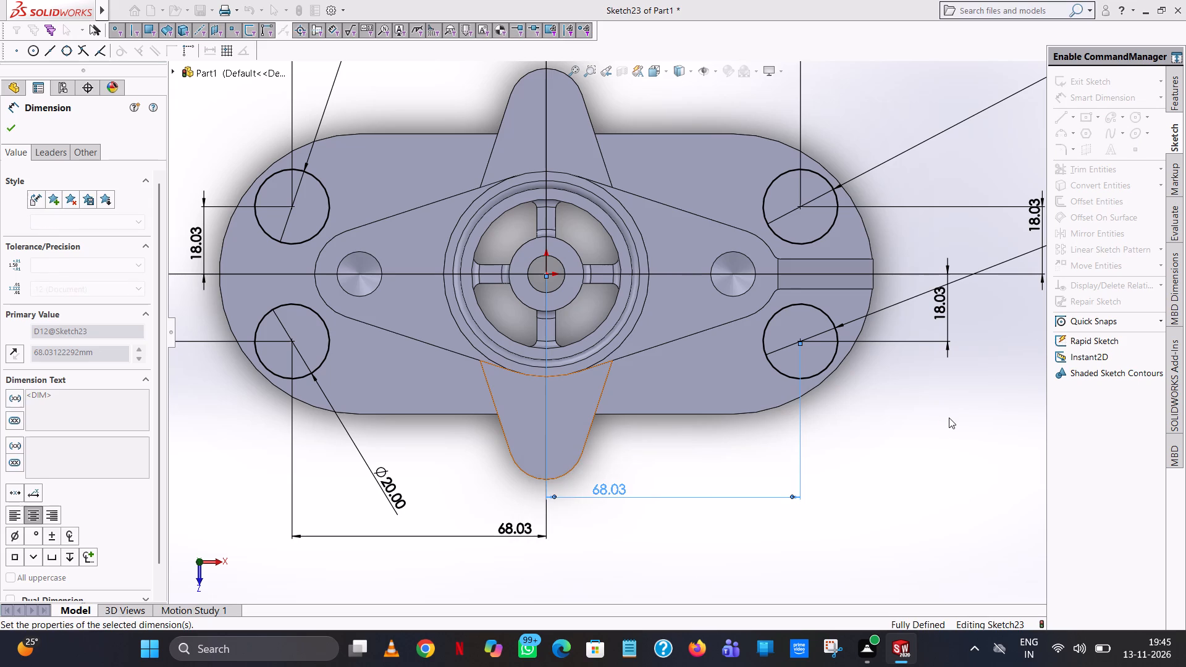
Cut-extrude the four 20 mm circles at the flange ends to a blind depth of 2 mm.
{"action": "left_click", "coordinate": [1174, 95]}
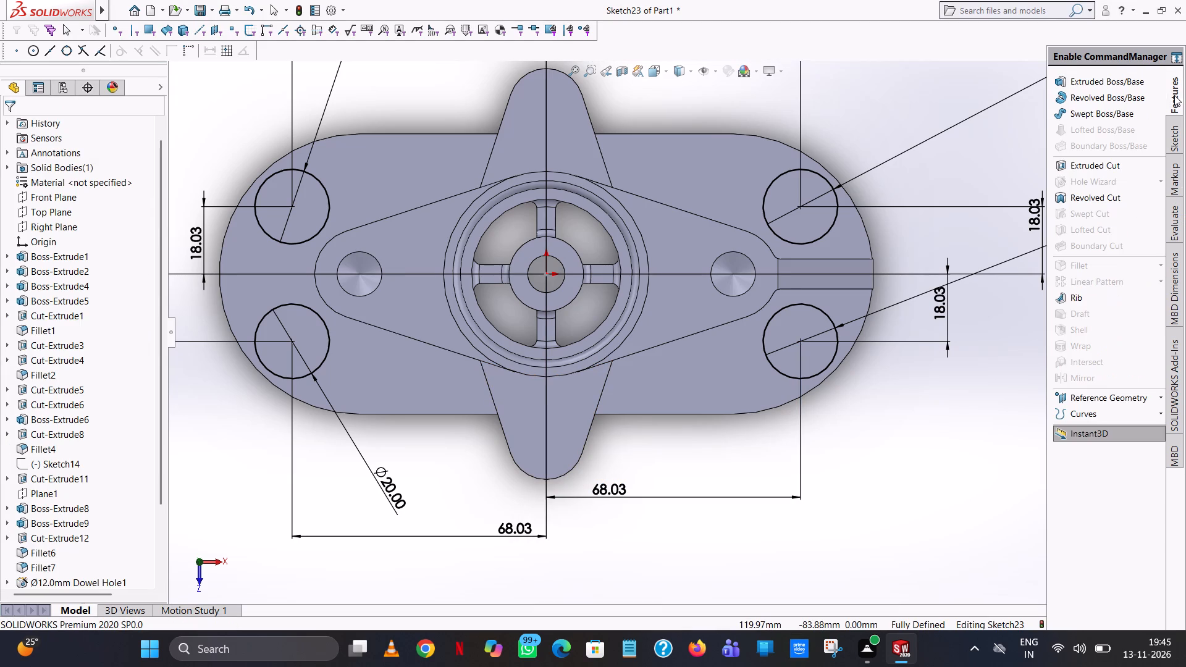
{"action": "left_click", "coordinate": [1073, 162]}
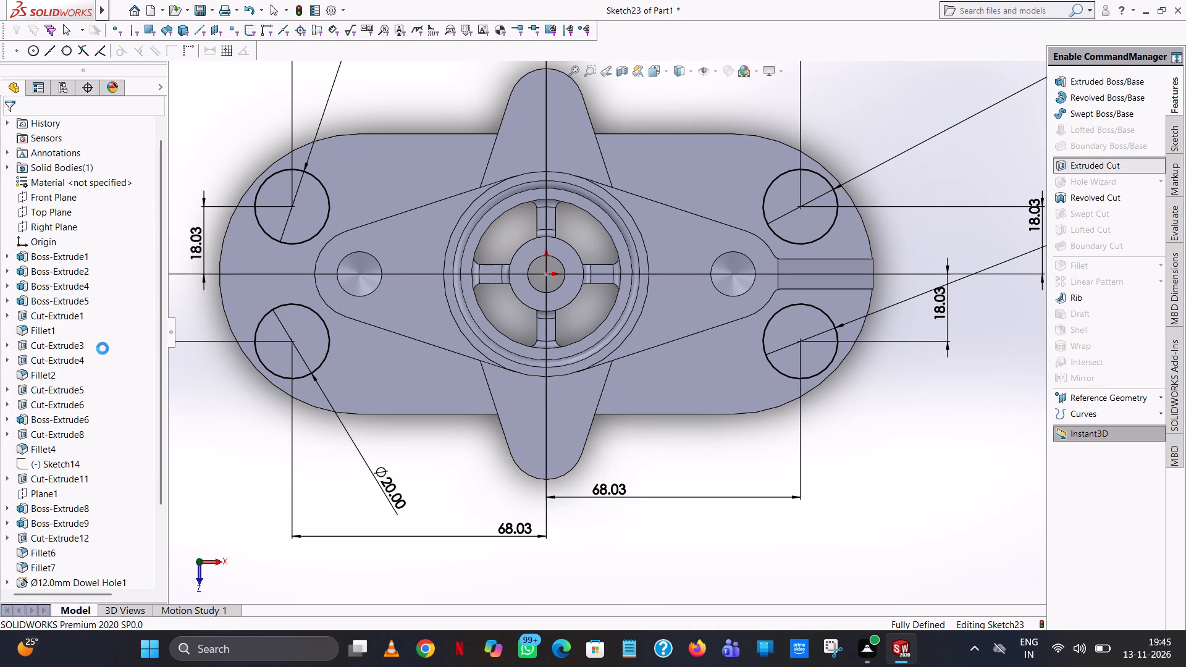
{"action": "key", "text": "2"}
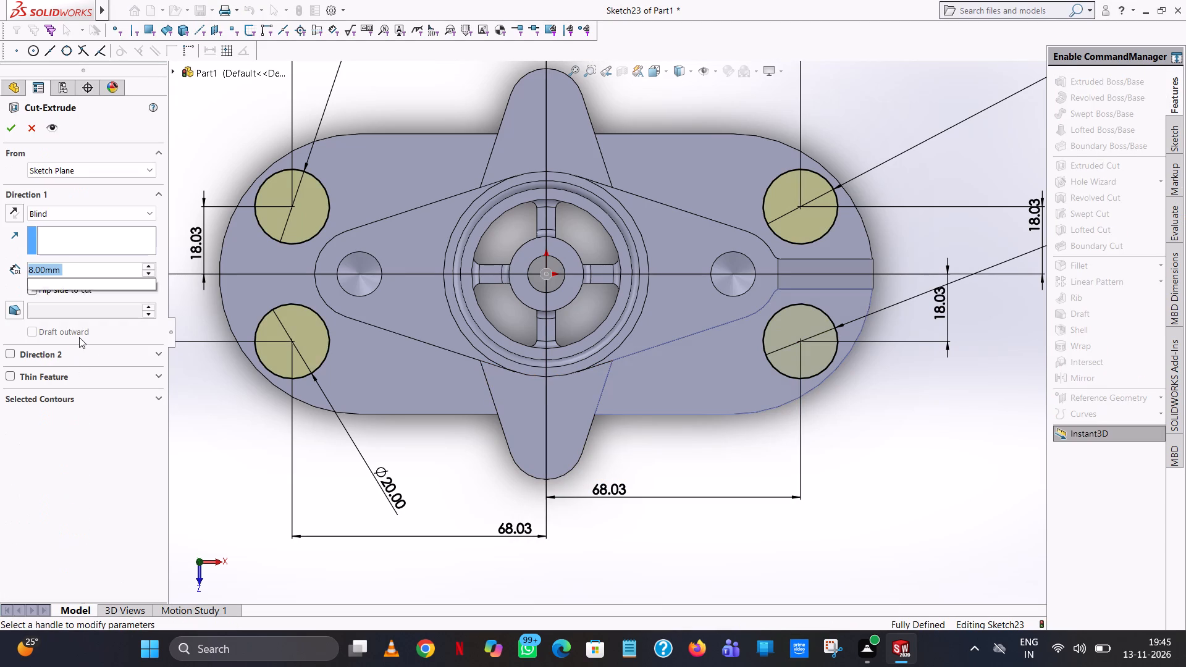
{"action": "key", "text": "Return"}
{"action": "left_click", "coordinate": [894, 416]}
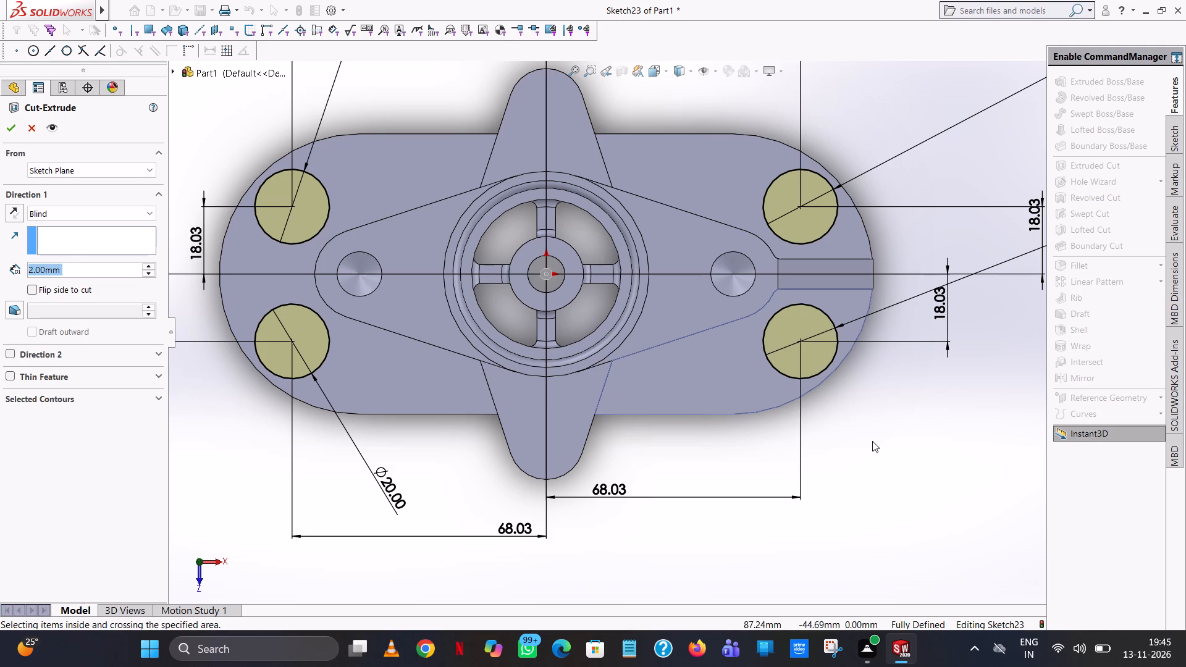
{"action": "scroll", "coordinate": [871, 443], "scroll_direction": "up", "scroll_amount": 1}
{"action": "middle_click_drag", "start_coordinate": [871, 443], "coordinate": [873, 160]}
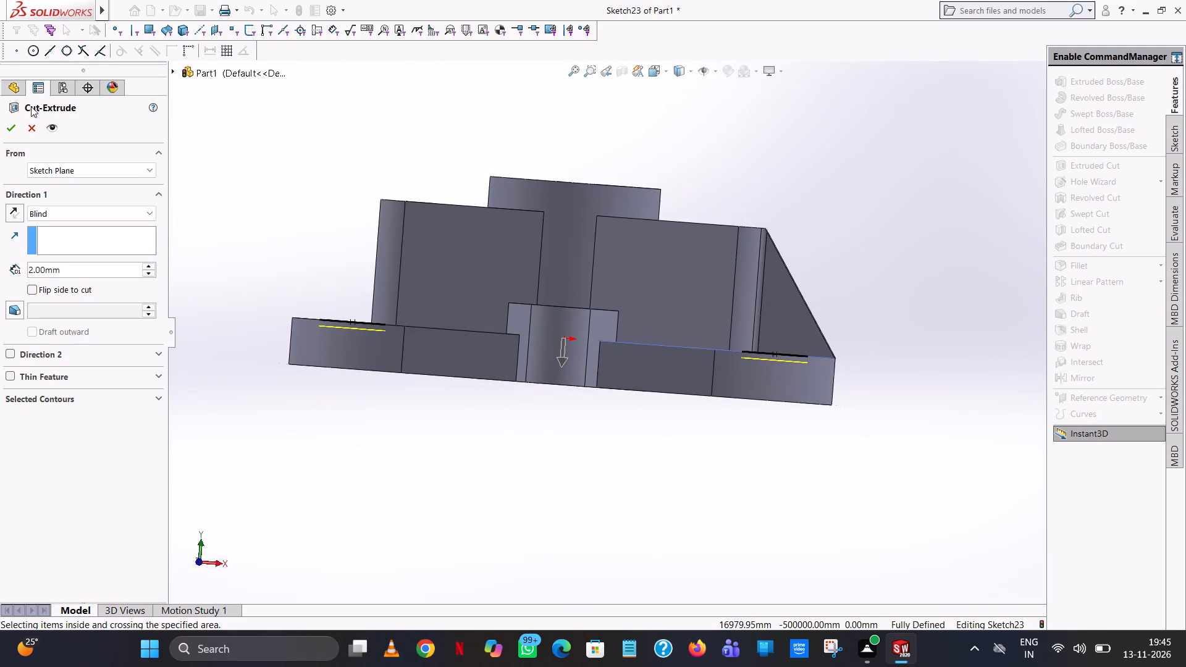
{"action": "left_click", "coordinate": [6, 130]}
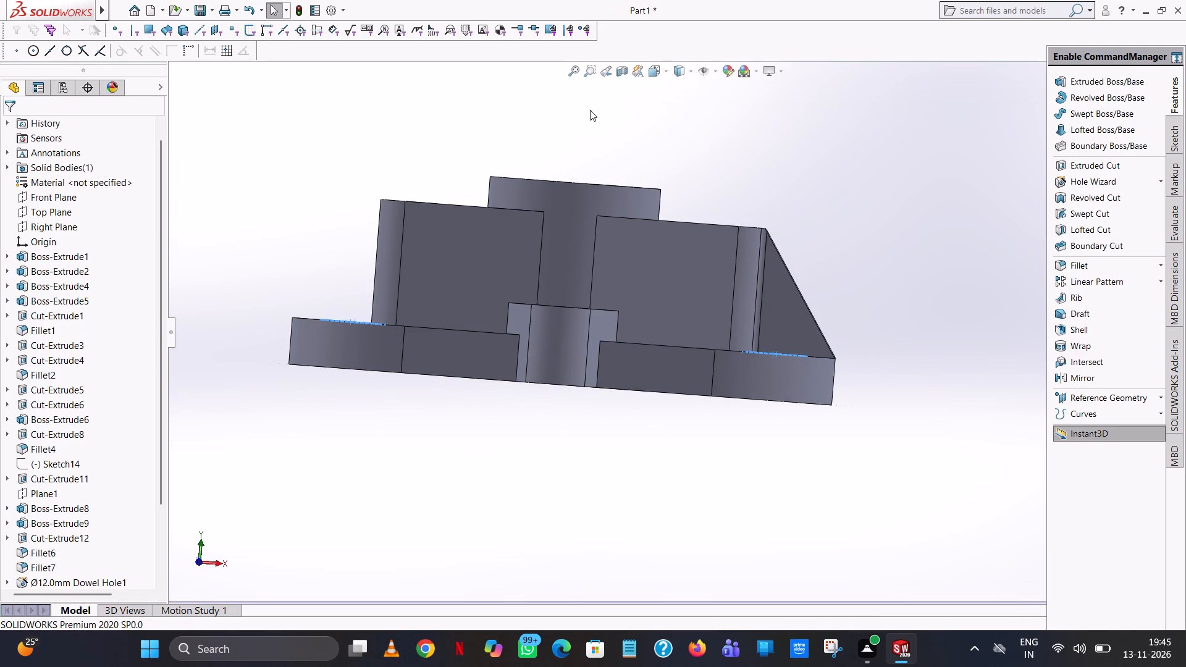
{"action": "left_click", "coordinate": [590, 113]}
Start an extruded-cut sketch on the floor of the lower circular recess beside the outer rib, viewed normal to the sketch plane.
{"action": "scroll", "coordinate": [586, 117], "scroll_direction": "up", "scroll_amount": 1}
{"action": "middle_click_drag", "start_coordinate": [584, 120], "coordinate": [582, 347]}
{"action": "scroll", "coordinate": [582, 345], "scroll_direction": "up", "scroll_amount": 1}
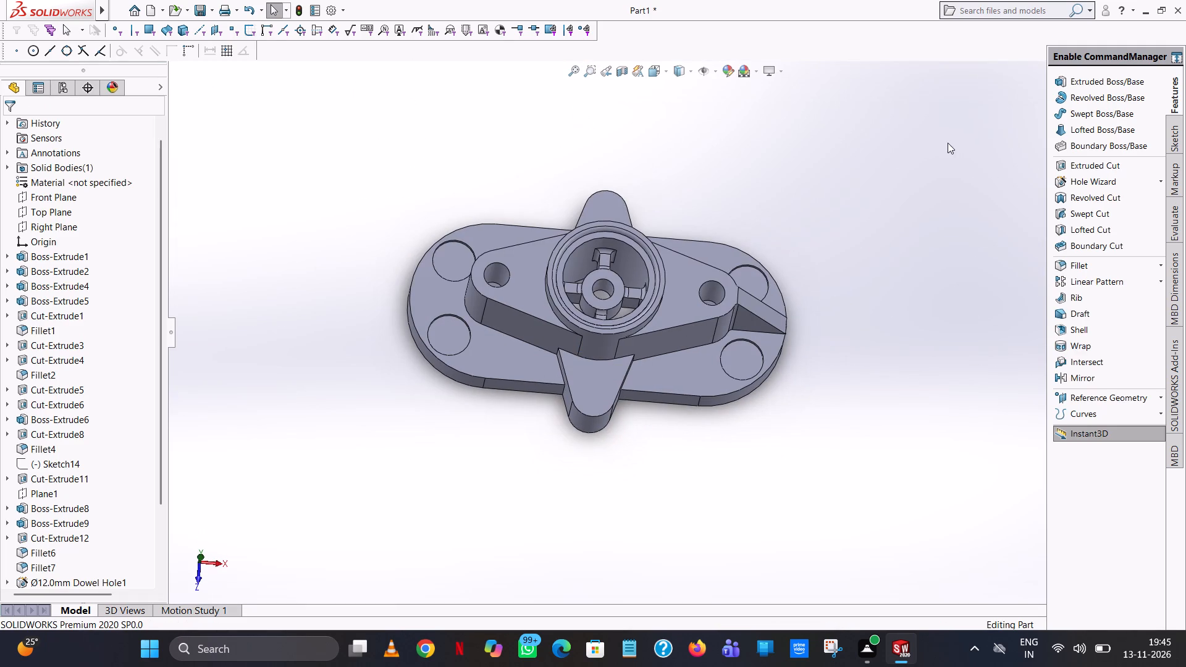
{"action": "middle_click_drag", "start_coordinate": [738, 212], "coordinate": [750, 270]}
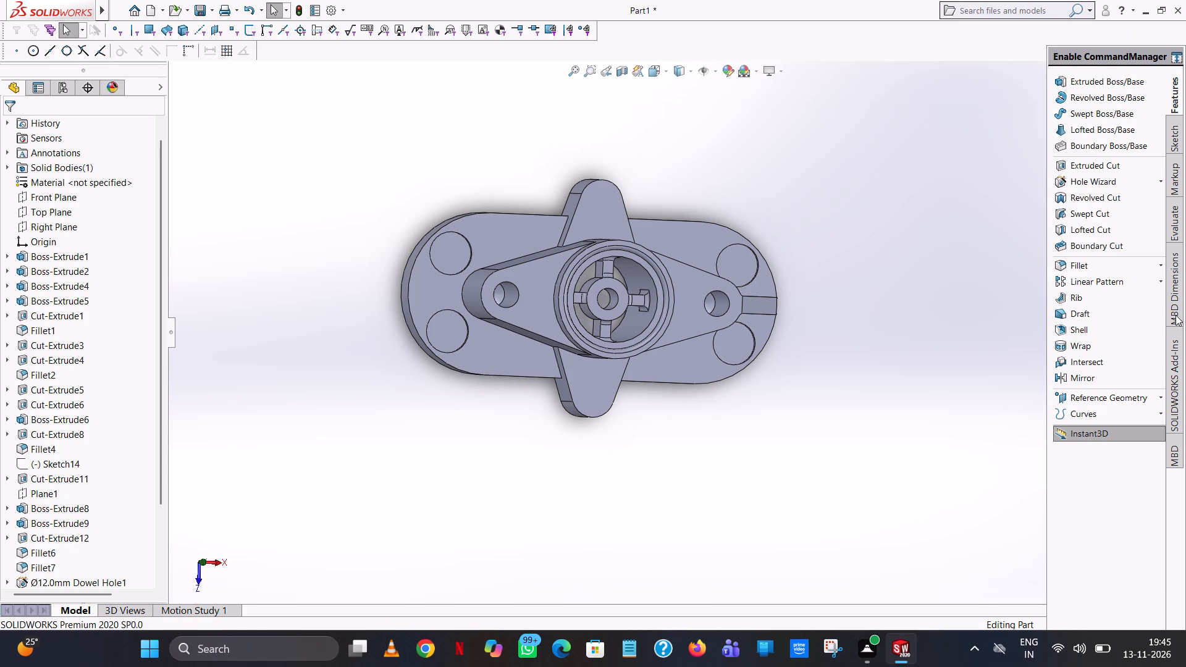
{"action": "left_click", "coordinate": [1103, 166]}
{"action": "left_click", "coordinate": [738, 346]}
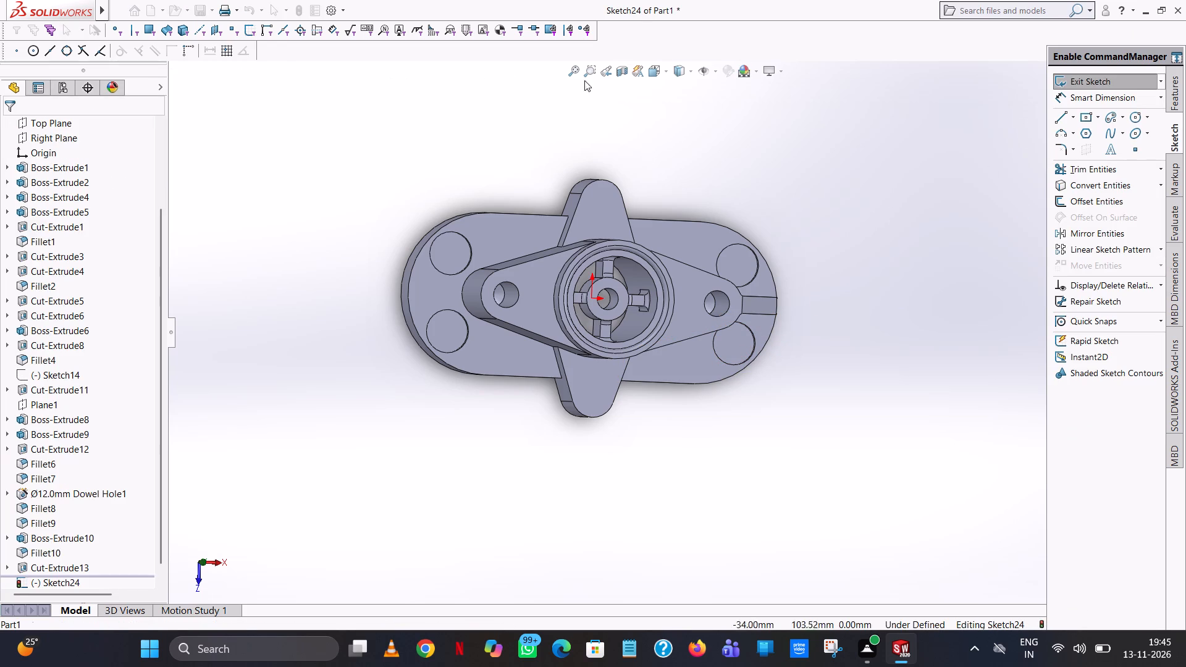
{"action": "left_click", "coordinate": [668, 73]}
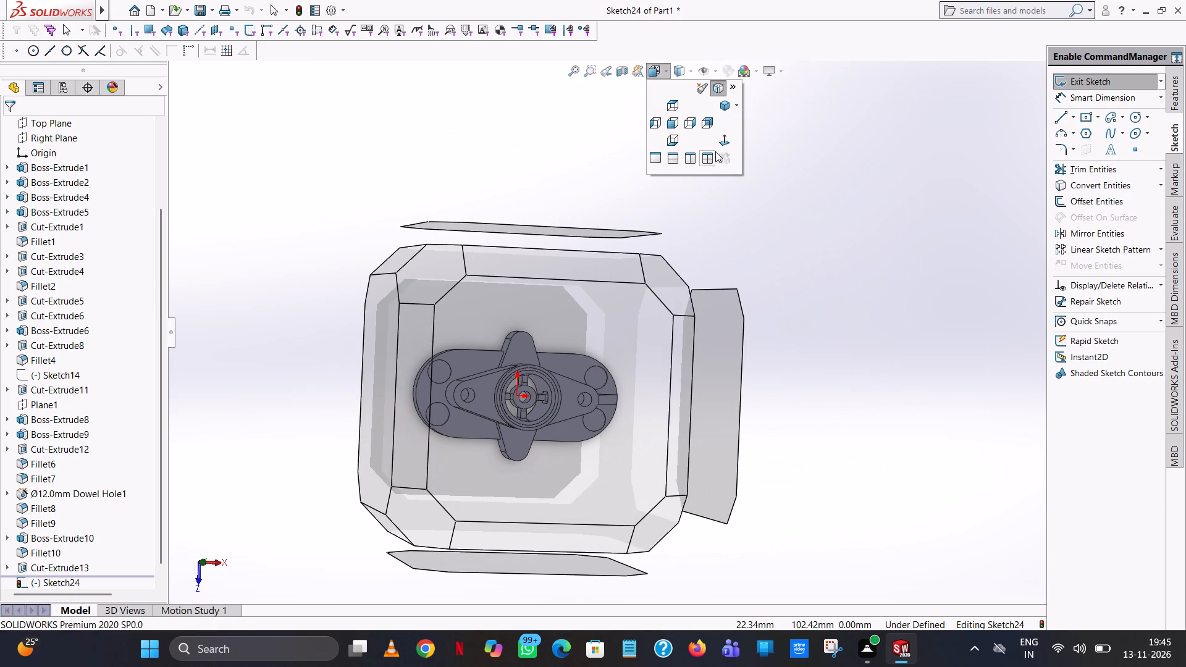
{"action": "left_click", "coordinate": [736, 138]}
{"action": "left_click", "coordinate": [725, 141]}
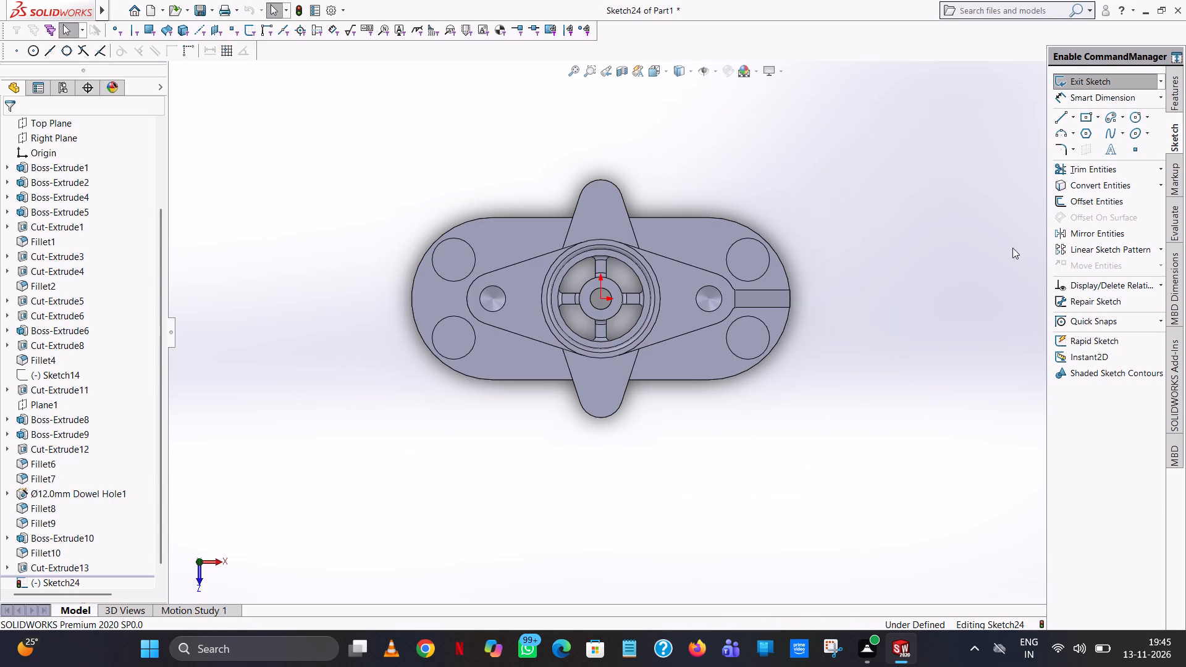
Draw a circle of 5 mm radius concentric with each of the two circular recesses beside the outer rib.
{"action": "left_click", "coordinate": [1136, 112]}
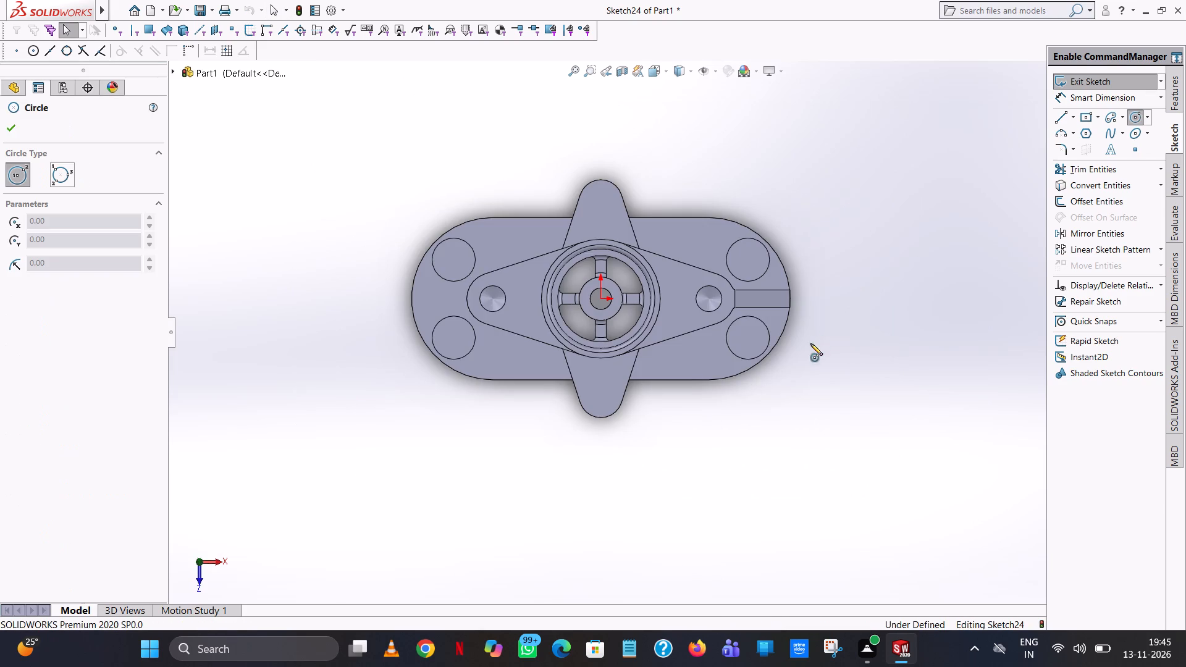
{"action": "scroll", "coordinate": [789, 357], "scroll_direction": "down", "scroll_amount": 4}
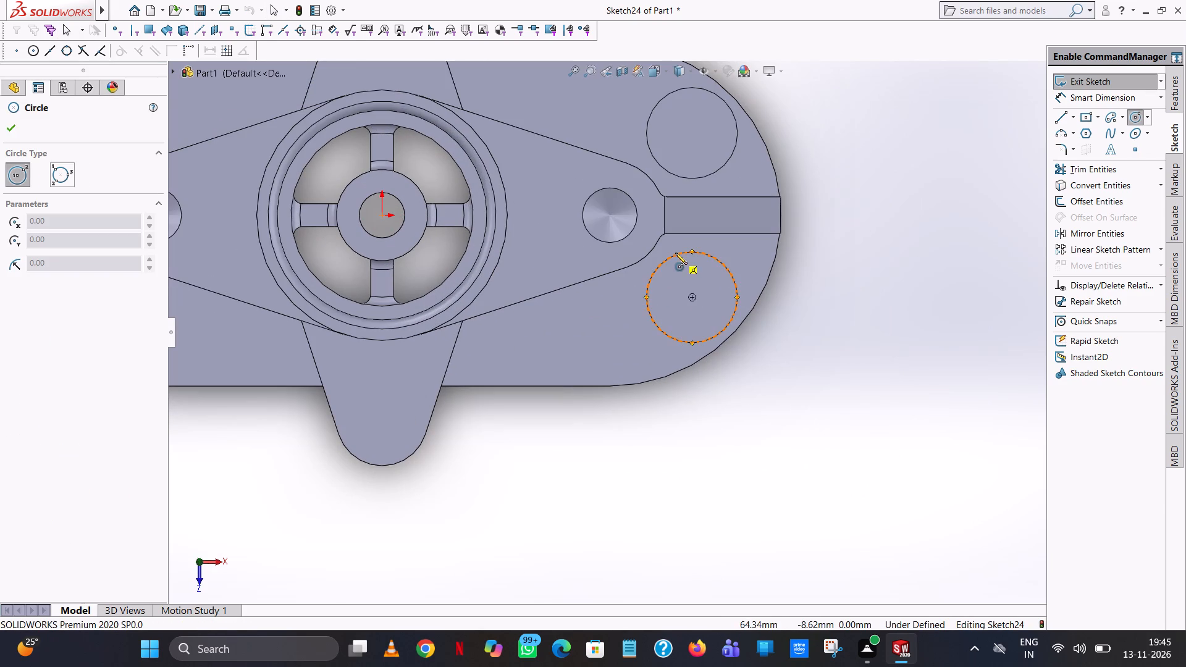
{"action": "left_click", "coordinate": [691, 298]}
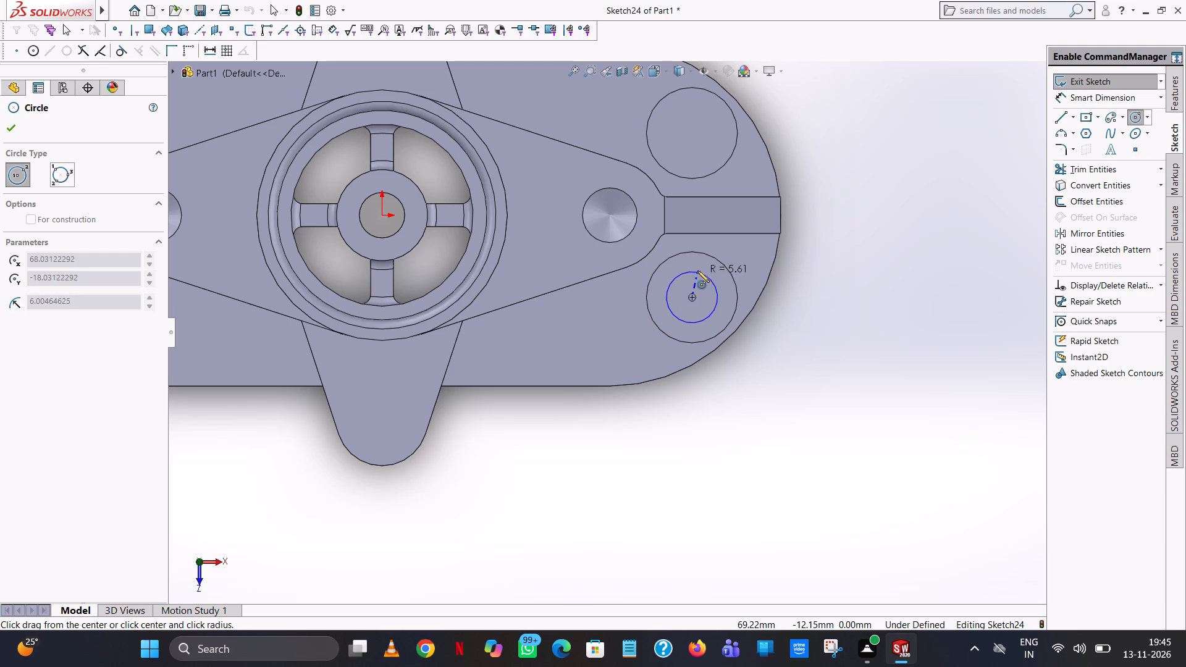
{"action": "left_click", "coordinate": [697, 271]}
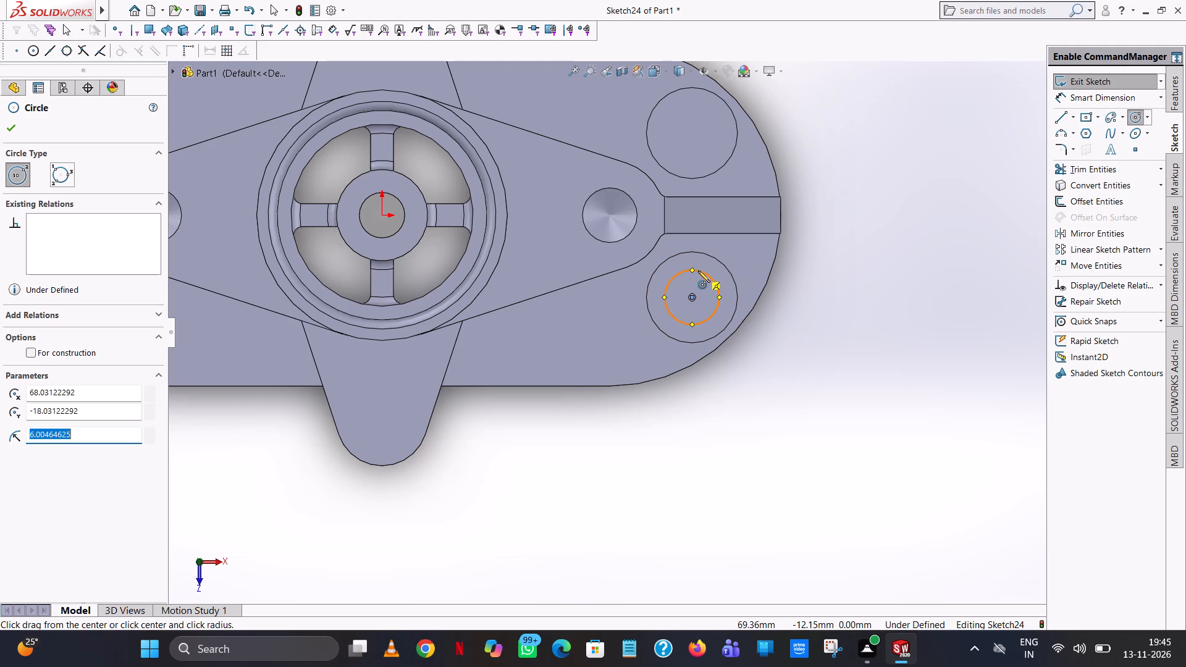
{"action": "type", "text": "5+"}
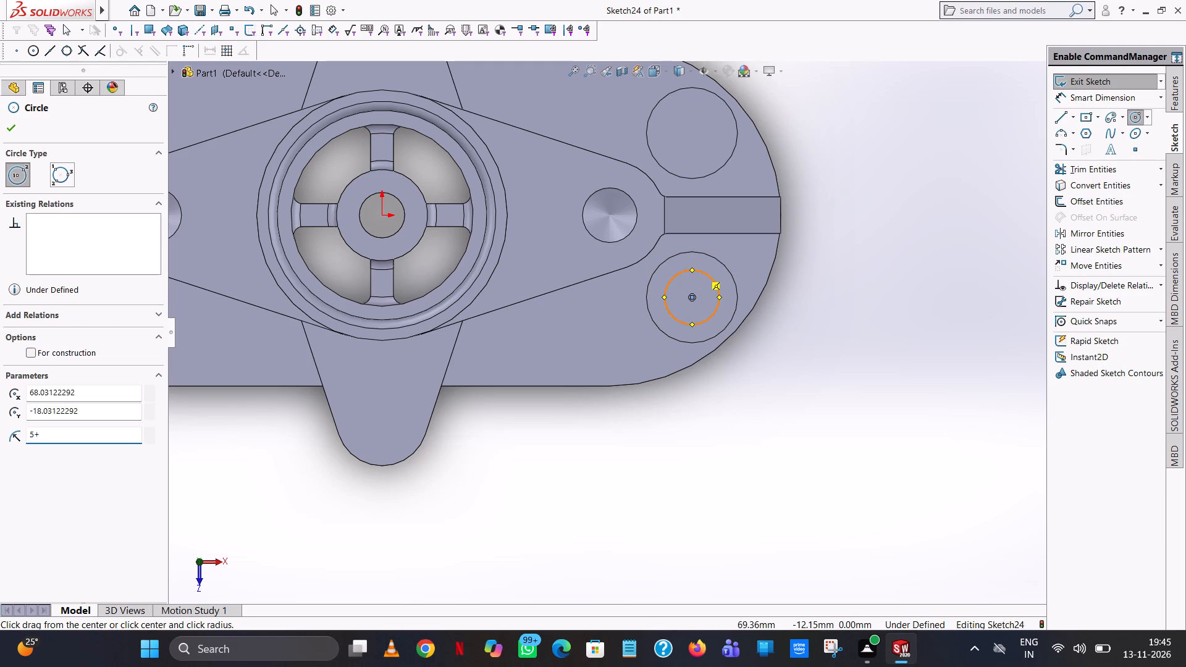
{"action": "key", "text": "BackSpace"}
{"action": "key", "text": "Return"}
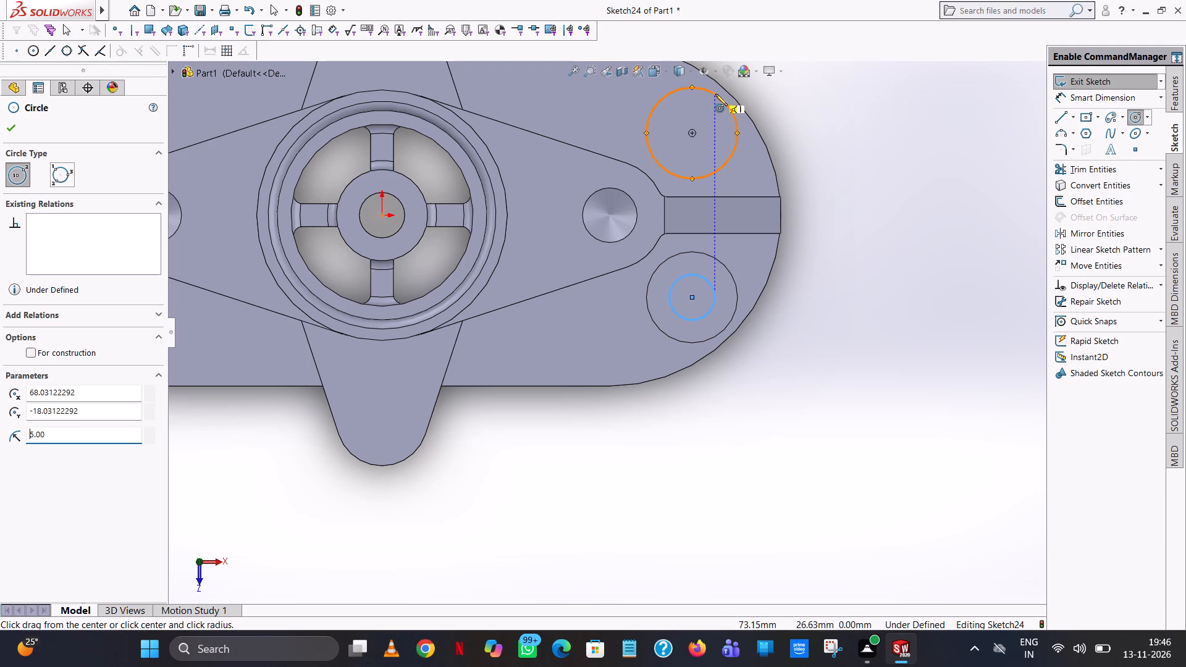
{"action": "left_click", "coordinate": [692, 132]}
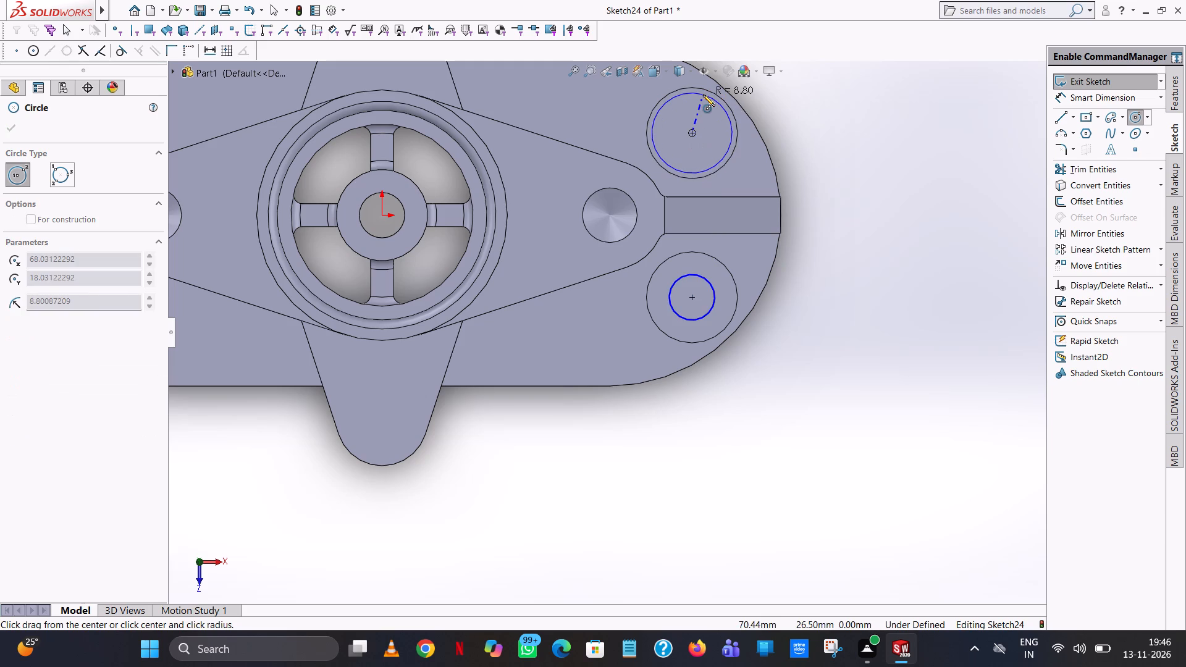
{"action": "left_click", "coordinate": [703, 94]}
{"action": "key", "text": "5"}
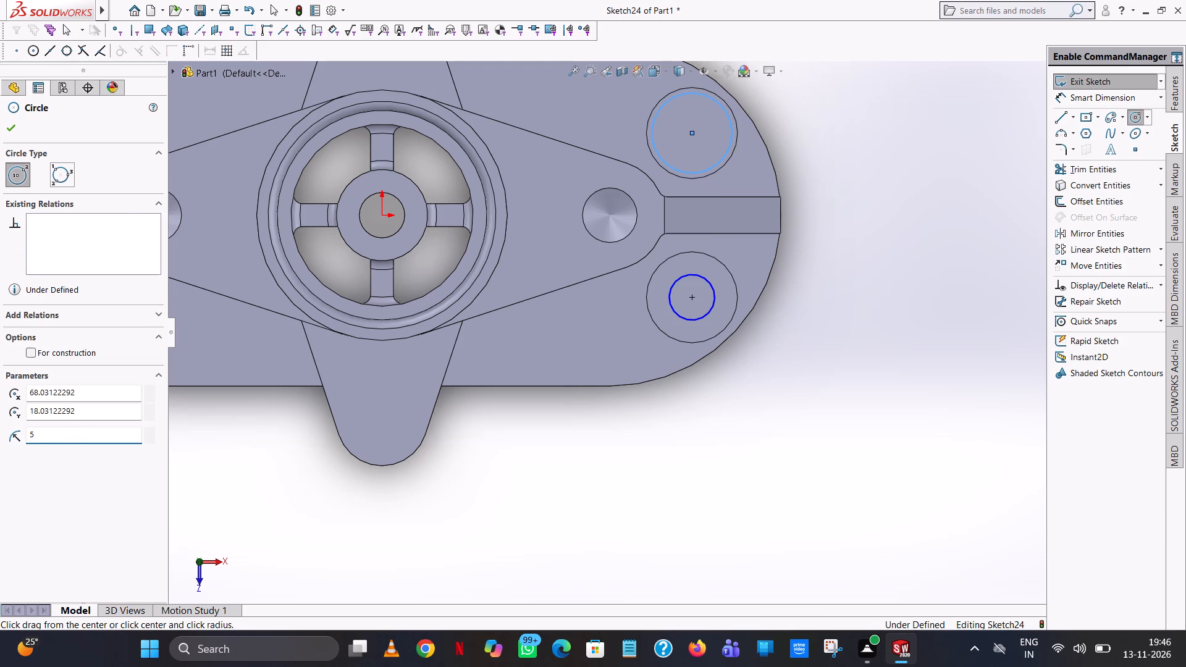
{"action": "key", "text": "Return"}
Draw a circle of 5 mm radius concentric with each of the two recesses at the flange end without the outer rib.
{"action": "scroll", "coordinate": [703, 94], "scroll_direction": "up", "scroll_amount": 5}
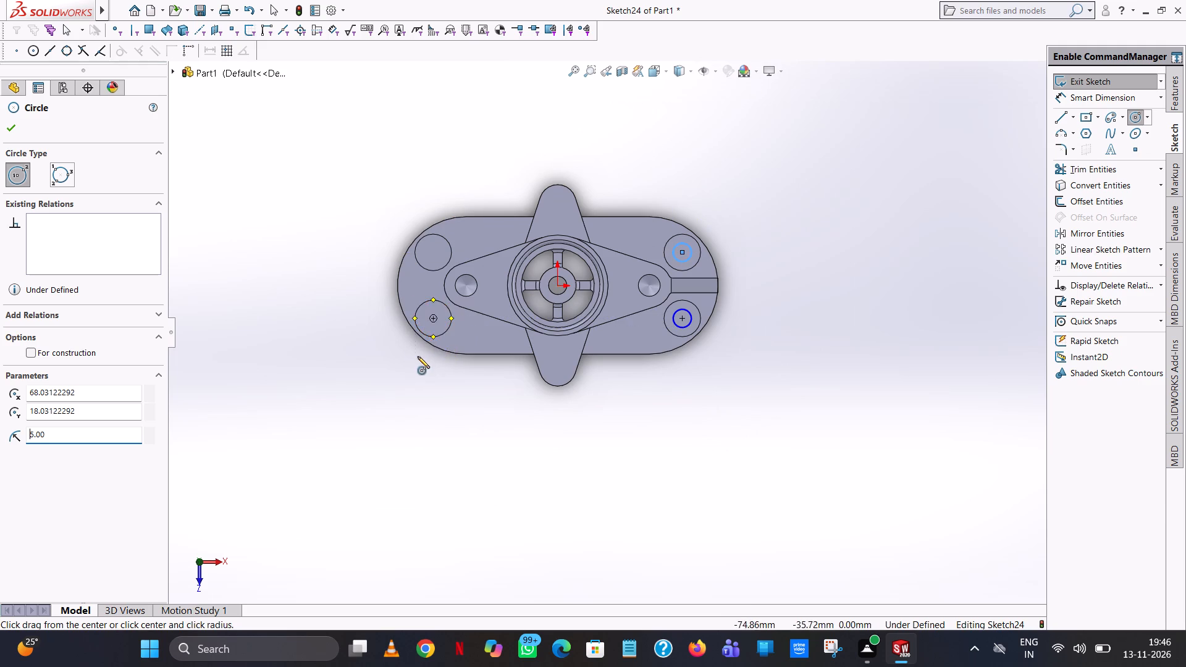
{"action": "scroll", "coordinate": [434, 327], "scroll_direction": "down", "scroll_amount": 5}
{"action": "left_click", "coordinate": [524, 308]}
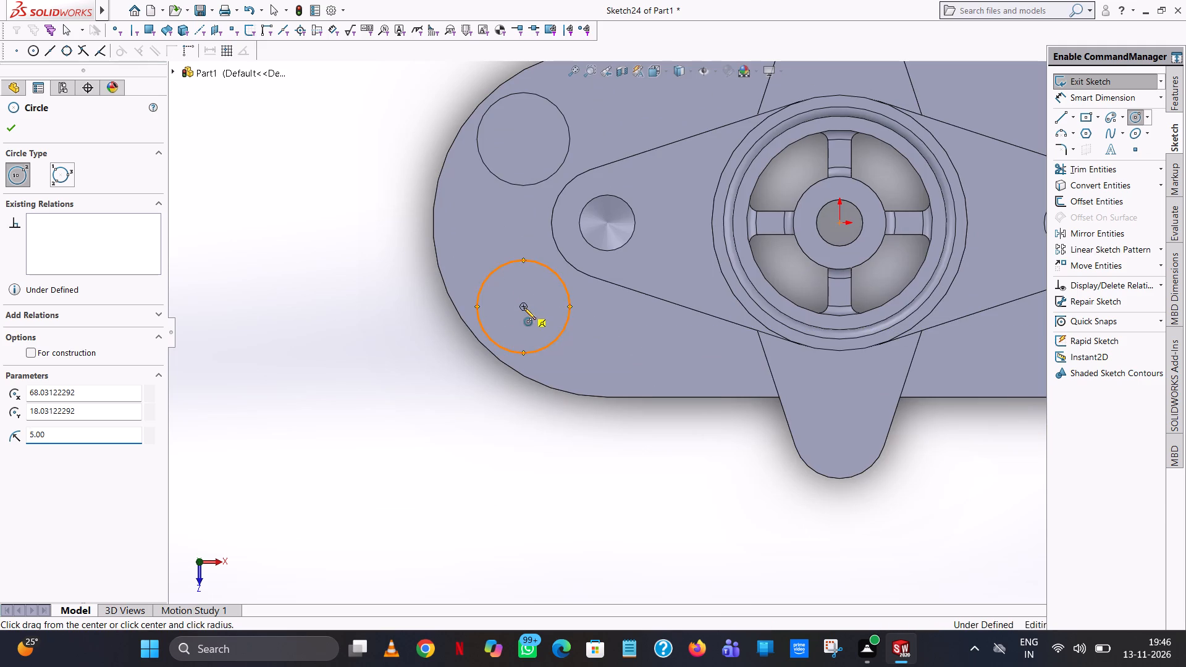
{"action": "left_click", "coordinate": [538, 284]}
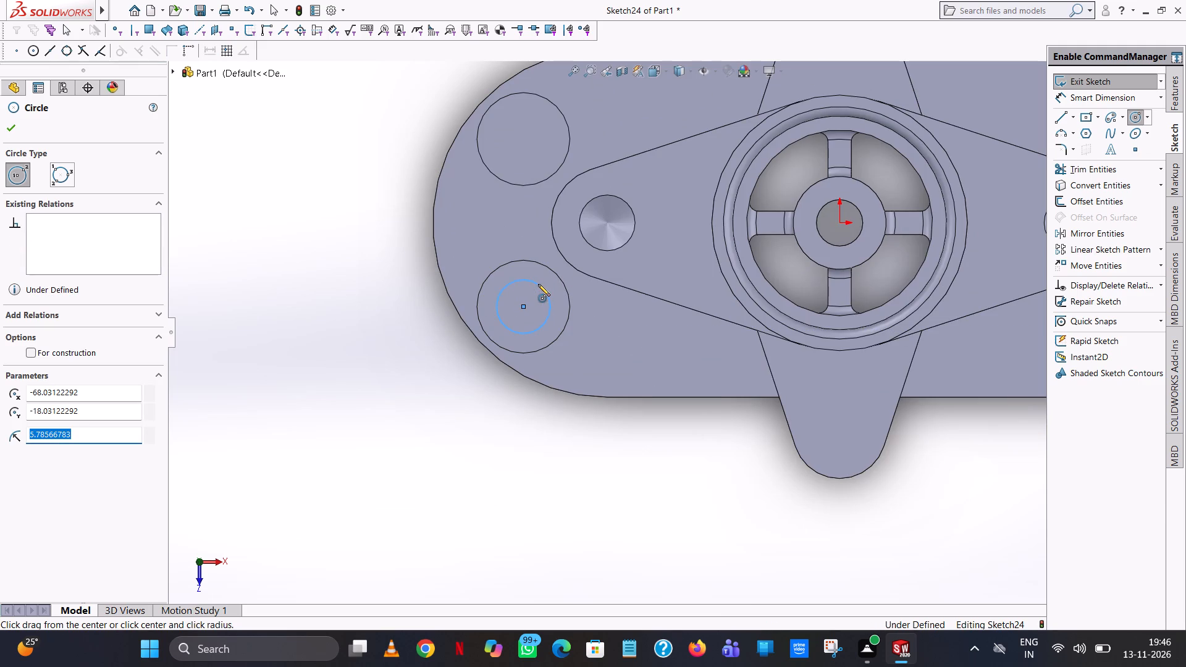
{"action": "key", "text": "5"}
{"action": "key", "text": "Return"}
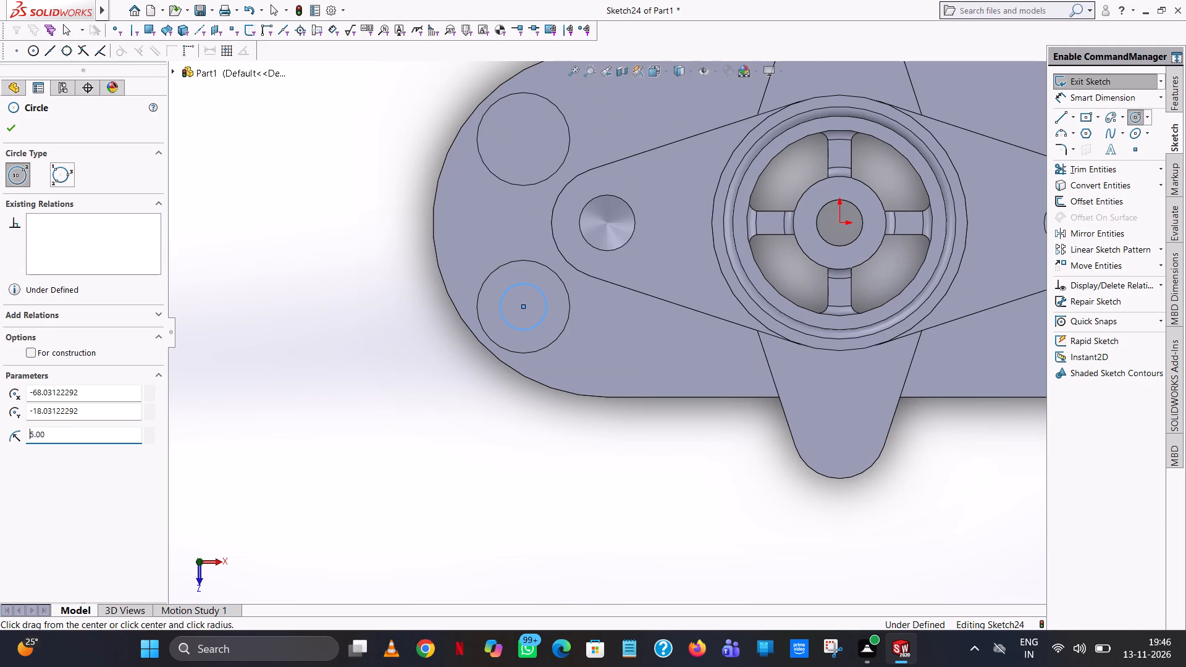
{"action": "left_click", "coordinate": [524, 139]}
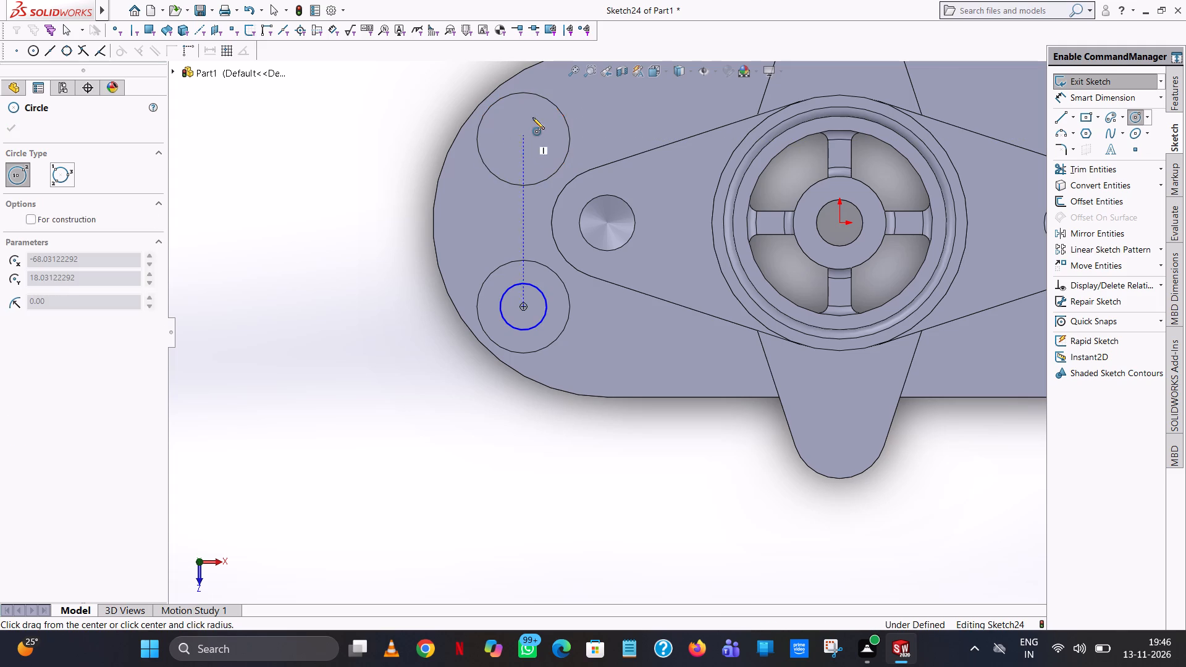
{"action": "left_click", "coordinate": [532, 117]}
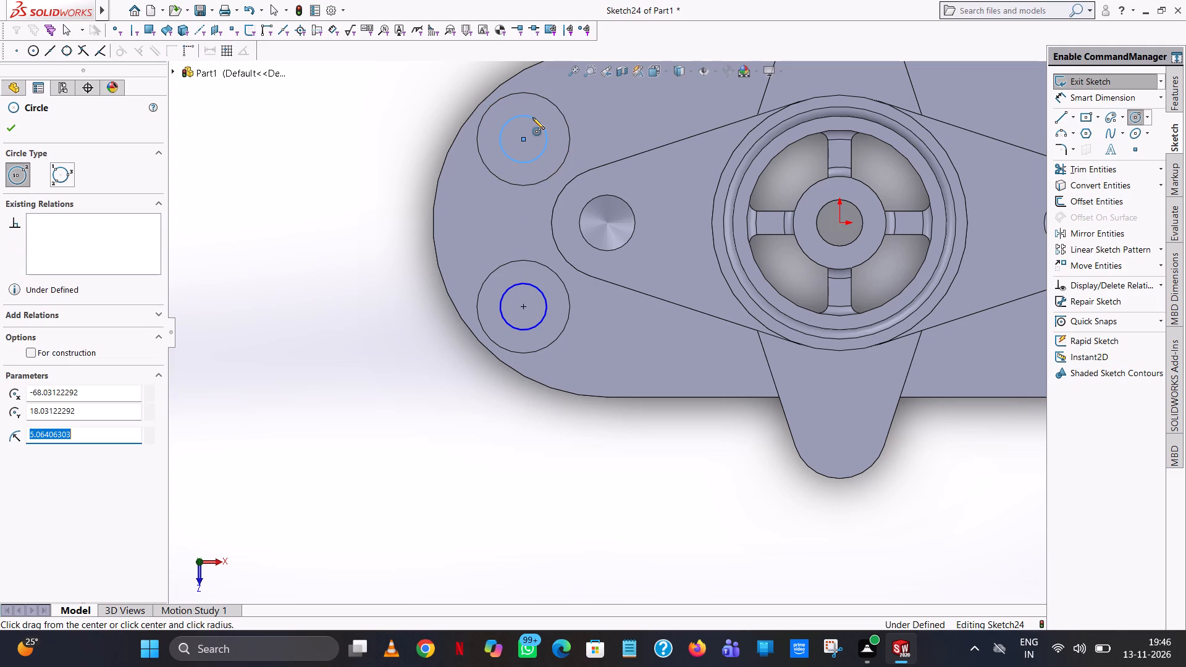
{"action": "key", "text": "5"}
{"action": "key", "text": "Return"}
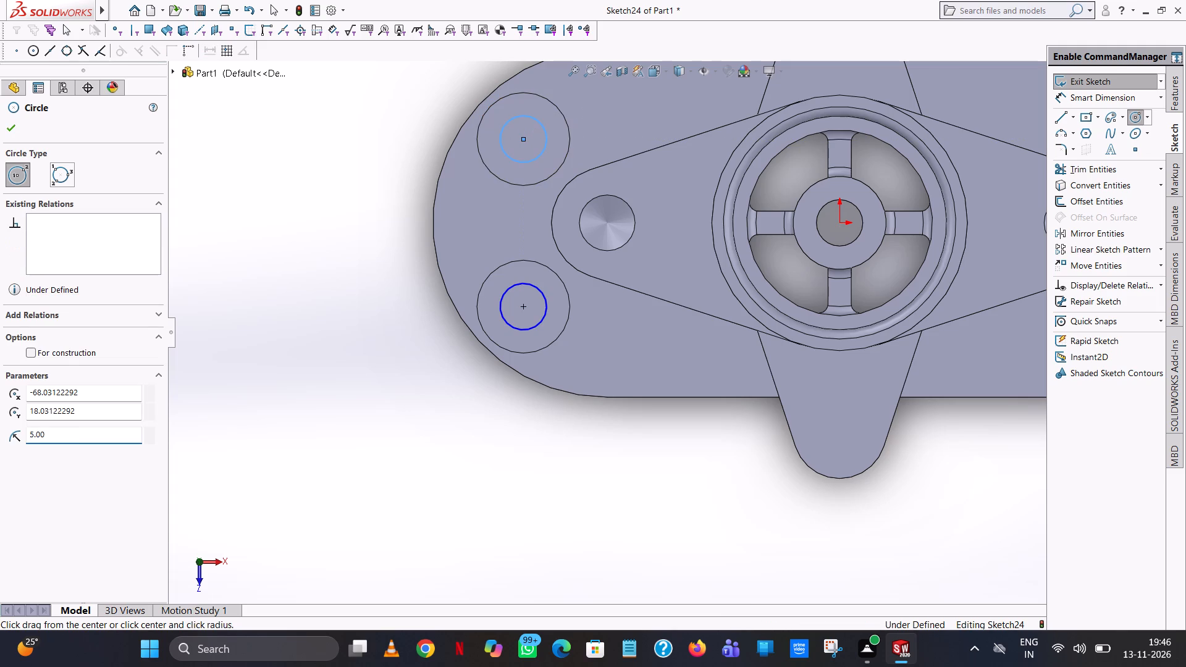
{"action": "right_click", "coordinate": [532, 117]}
{"action": "left_click", "coordinate": [564, 133]}
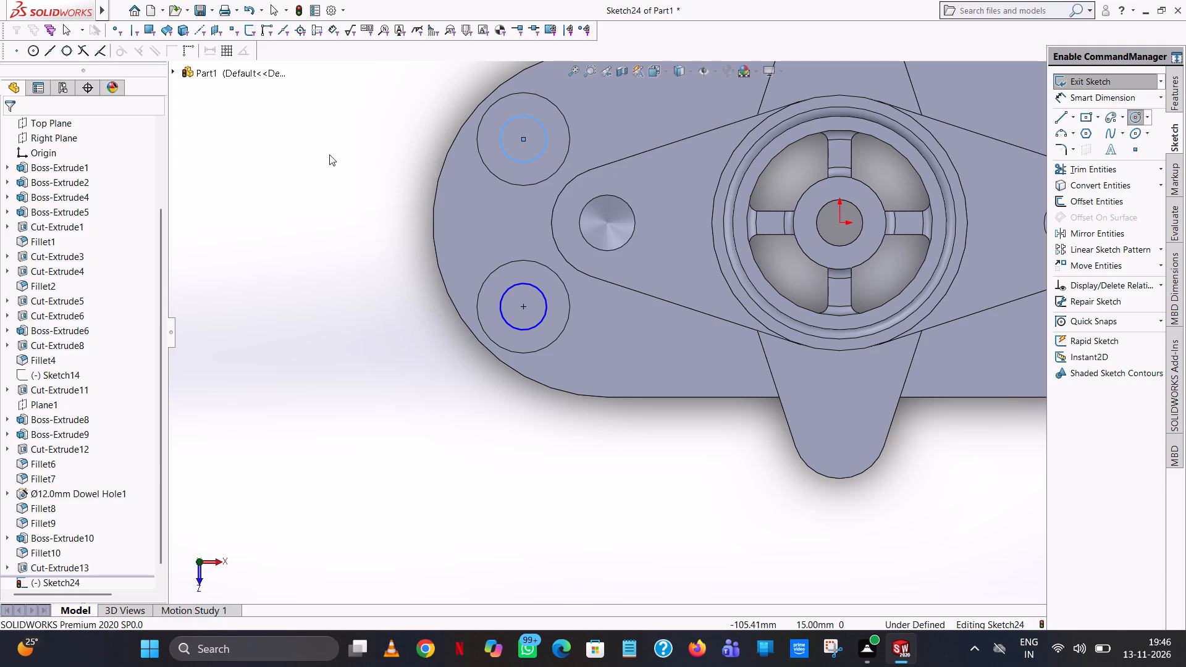
{"action": "left_click", "coordinate": [311, 154]}
Dimension the diameters of the lower and upper small circles beside the outer rib.
{"action": "scroll", "coordinate": [744, 182], "scroll_direction": "up", "scroll_amount": 3}
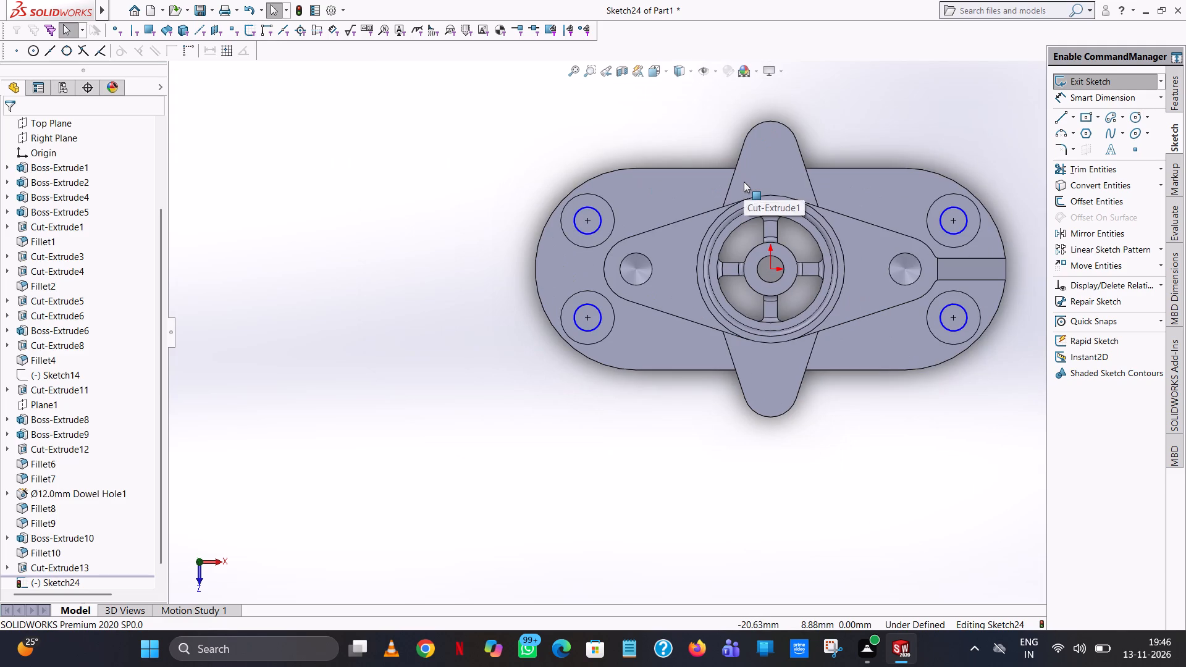
{"action": "left_click", "coordinate": [1083, 98]}
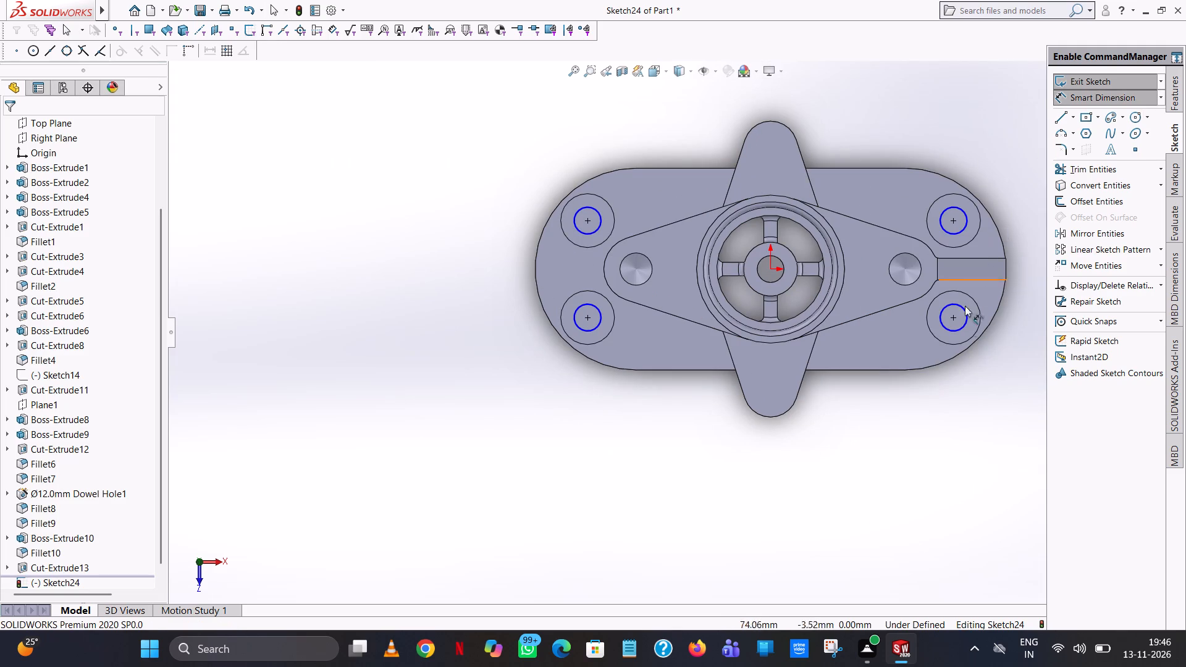
{"action": "left_click", "coordinate": [967, 322]}
{"action": "left_click", "coordinate": [966, 426]}
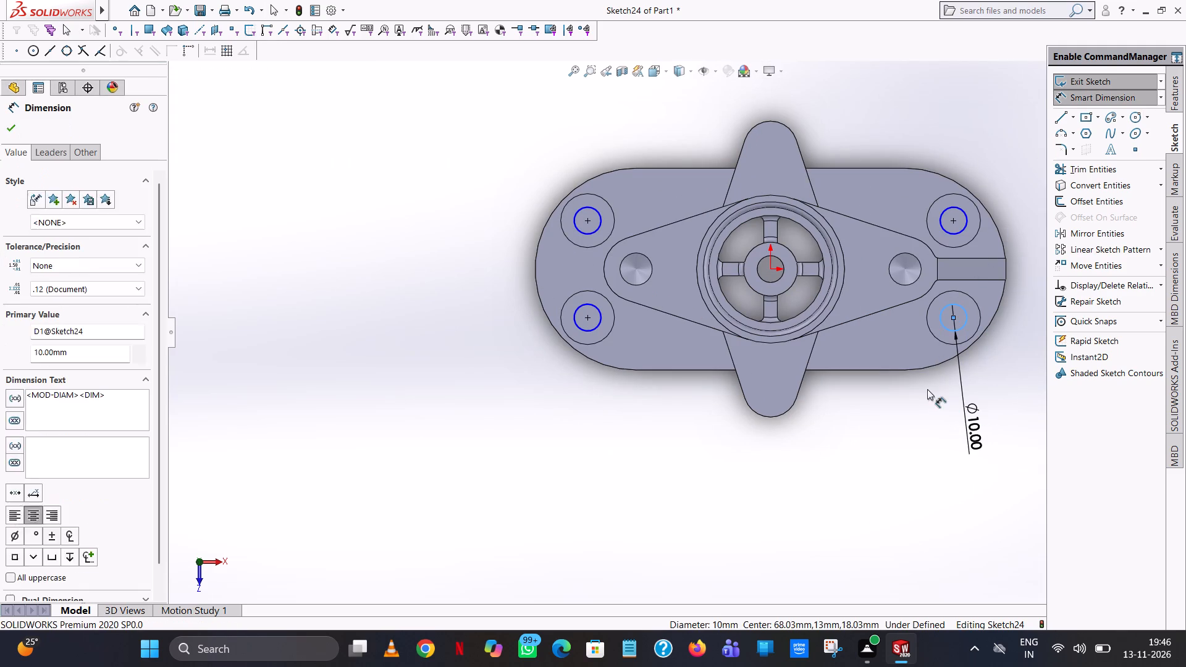
{"action": "left_click", "coordinate": [920, 404]}
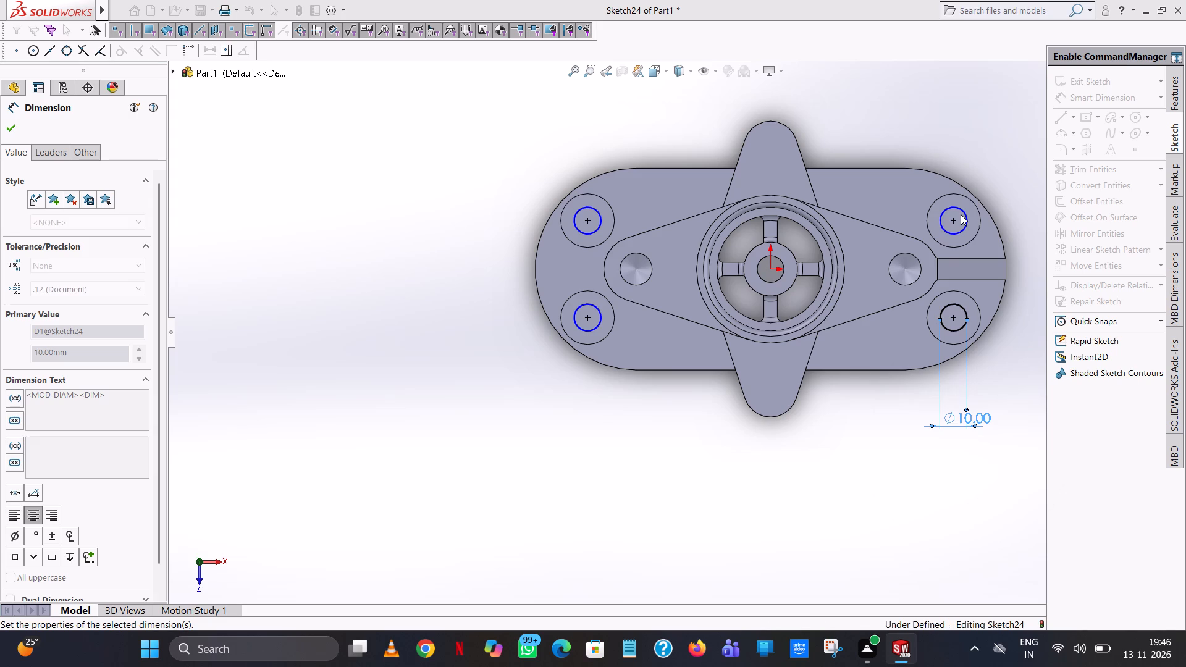
{"action": "left_click", "coordinate": [962, 212]}
{"action": "left_click", "coordinate": [980, 122]}
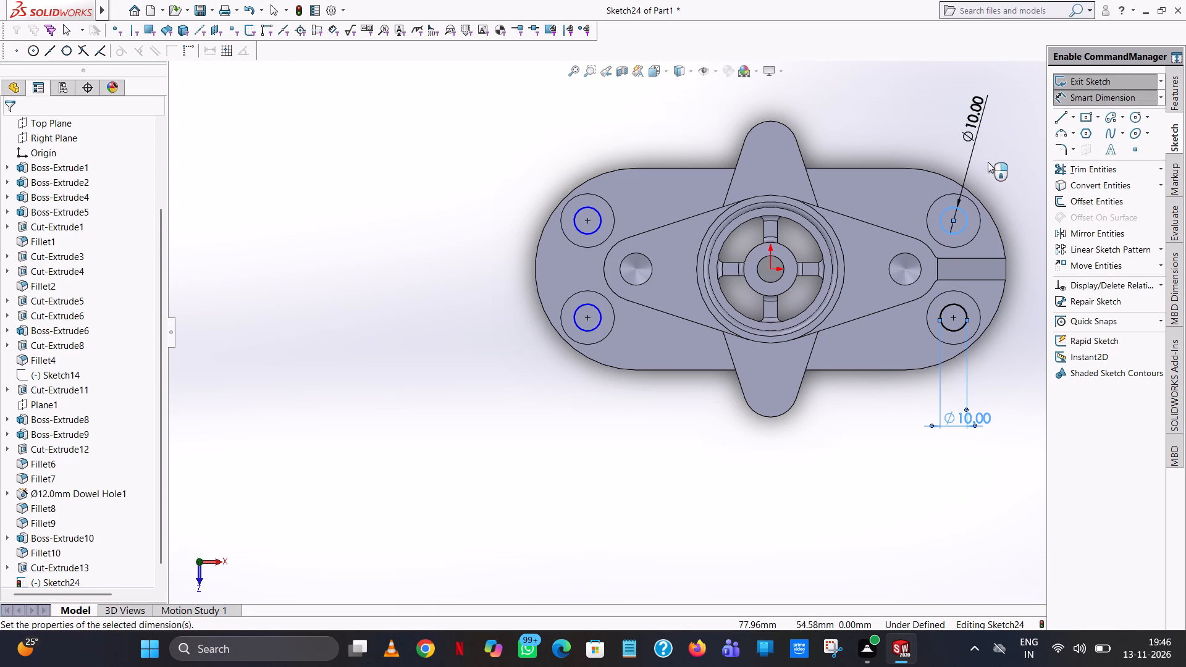
{"action": "left_click", "coordinate": [927, 104]}
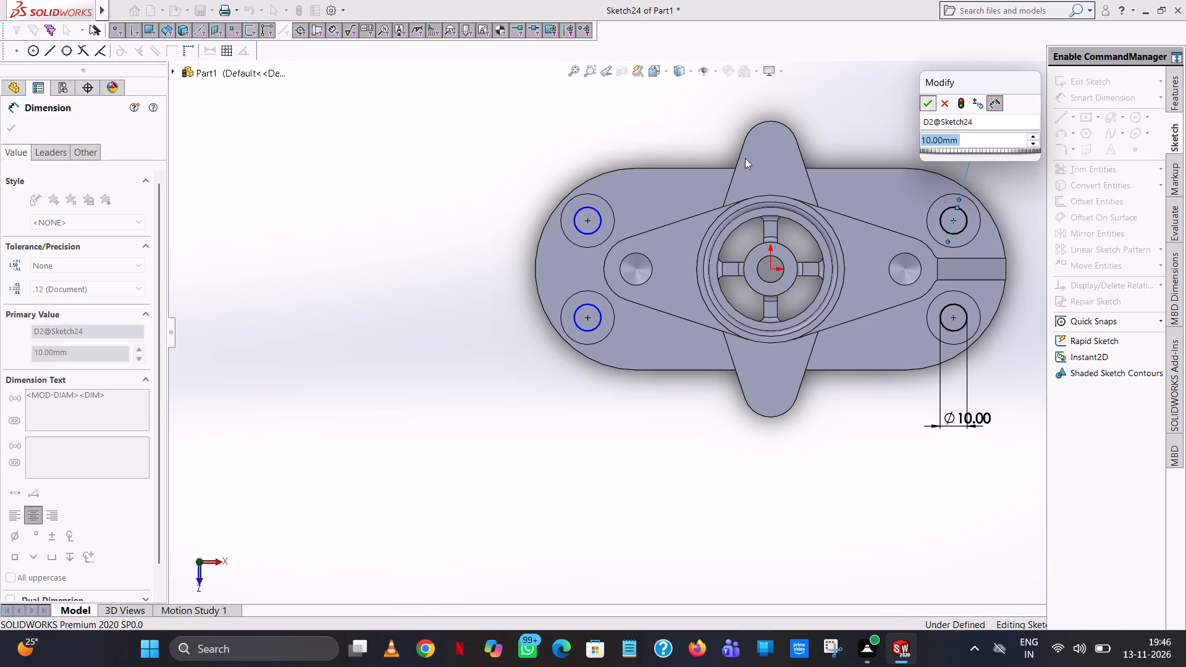
{"action": "left_click", "coordinate": [565, 143]}
Dimension the diameters of the upper and lower small circles at the flange end without the outer rib.
{"action": "left_click", "coordinate": [598, 219]}
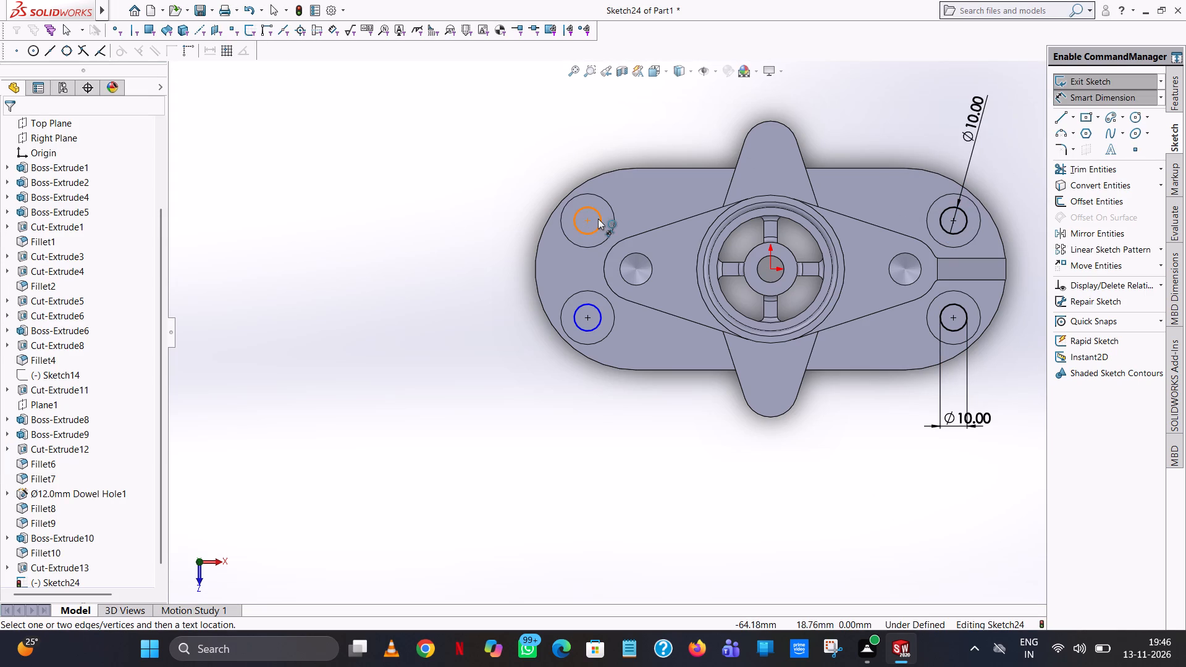
{"action": "left_click", "coordinate": [395, 320]}
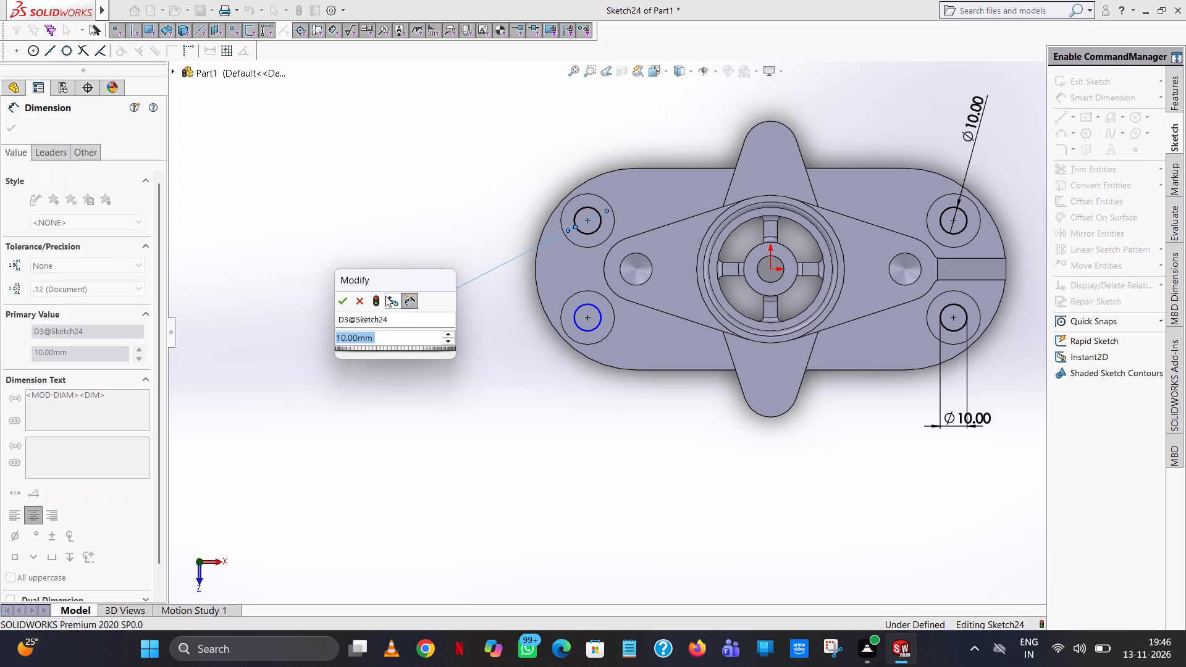
{"action": "left_click", "coordinate": [347, 299]}
{"action": "left_click", "coordinate": [395, 175]}
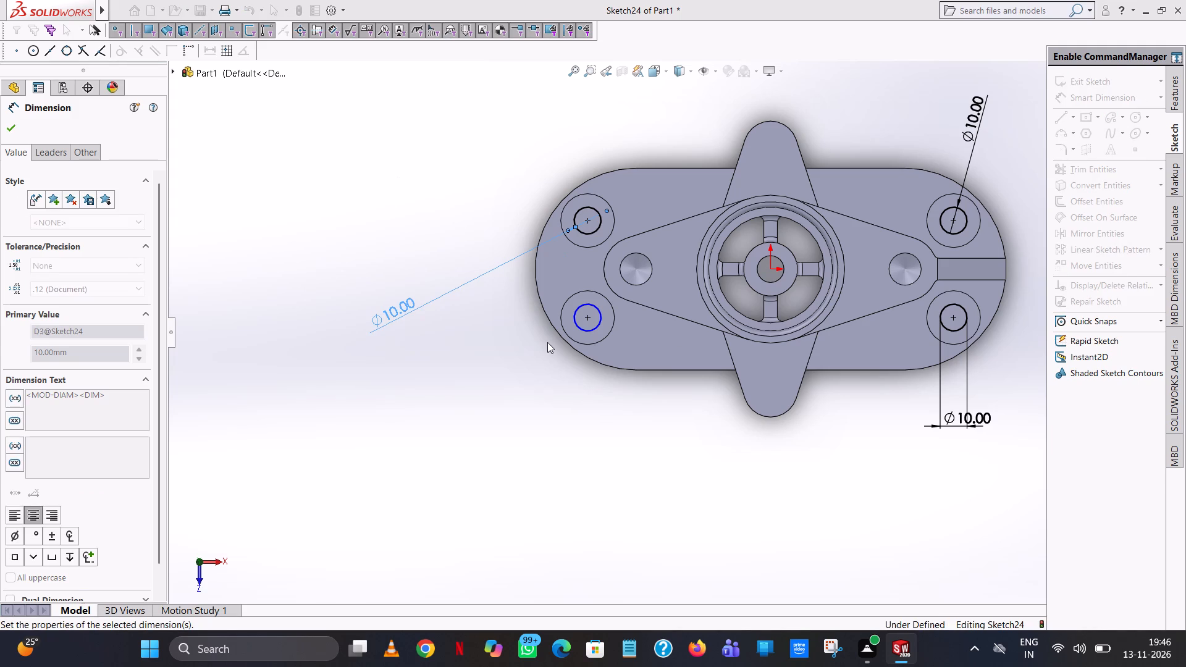
{"action": "left_click", "coordinate": [596, 330]}
{"action": "left_click", "coordinate": [386, 380]}
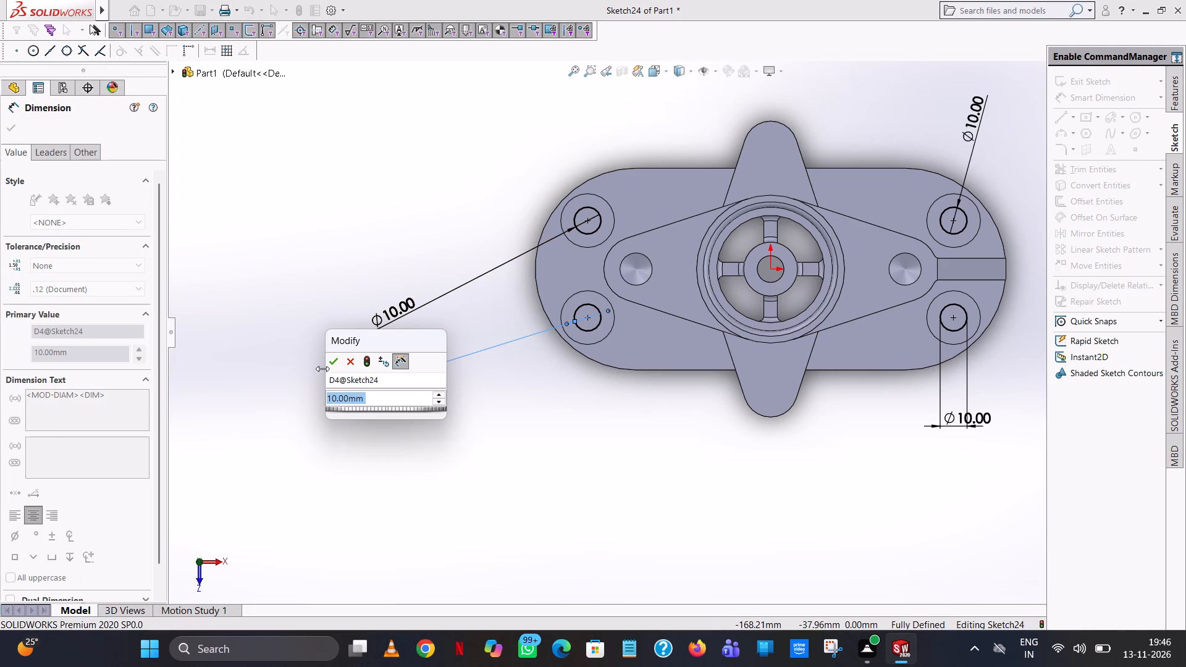
{"action": "left_click", "coordinate": [338, 358]}
{"action": "left_click", "coordinate": [340, 232]}
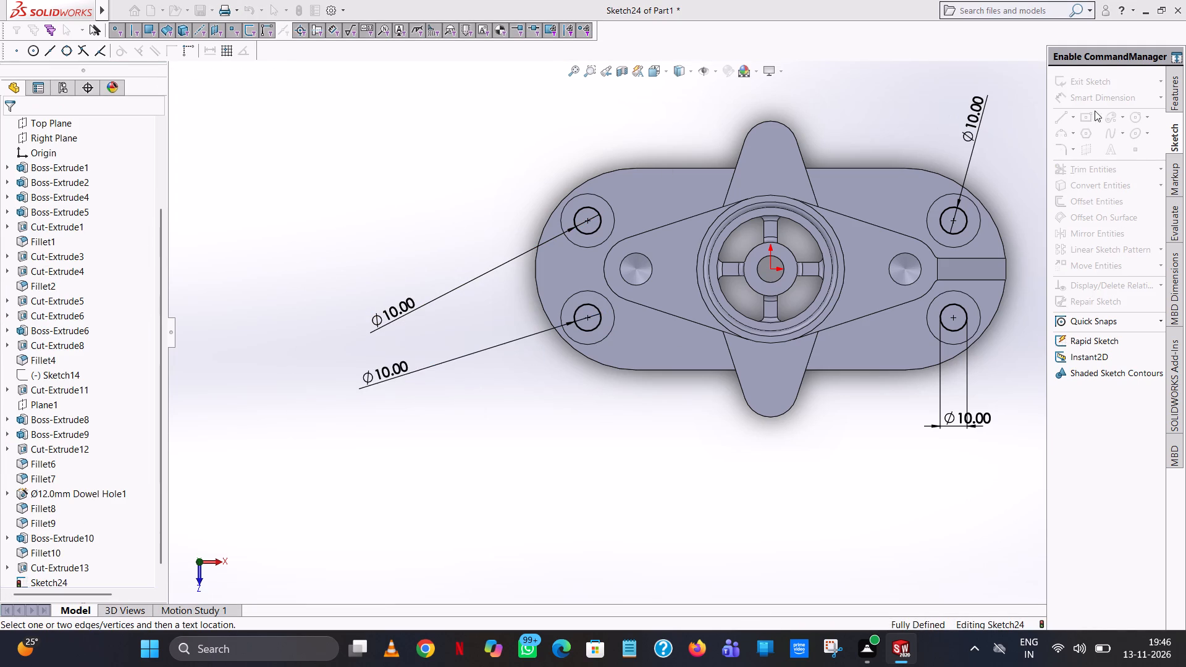
Extrude-cut the four small circles in the recesses down through the flange with a blind depth of 78 mm.
{"action": "left_click", "coordinate": [1179, 100]}
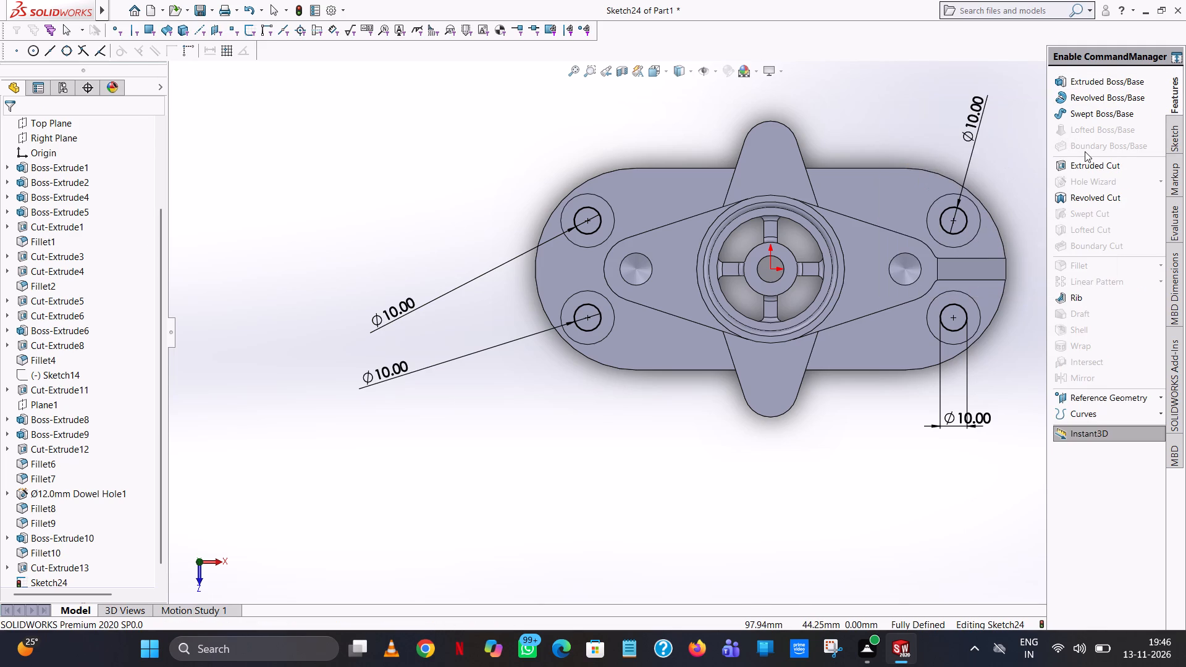
{"action": "left_click", "coordinate": [1085, 169]}
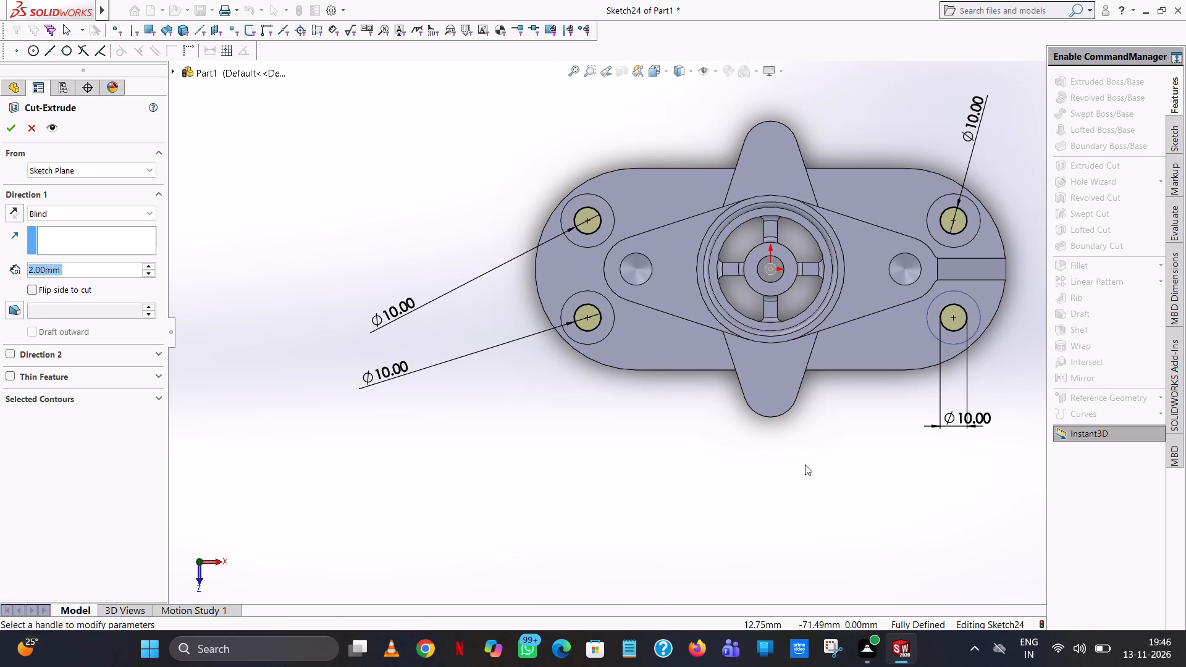
{"action": "middle_click_drag", "start_coordinate": [797, 462], "coordinate": [776, 196]}
{"action": "left_click_drag", "start_coordinate": [787, 344], "coordinate": [832, 505]}
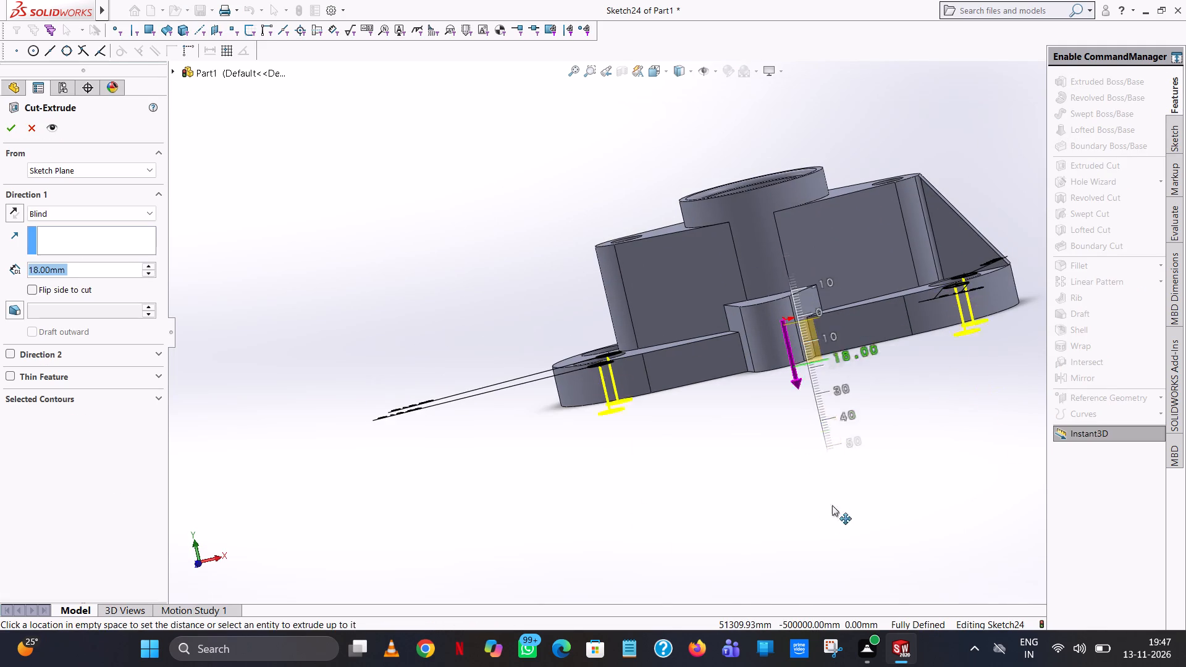
{"action": "left_click_drag", "start_coordinate": [832, 505], "coordinate": [836, 522]}
{"action": "left_click", "coordinate": [13, 126]}
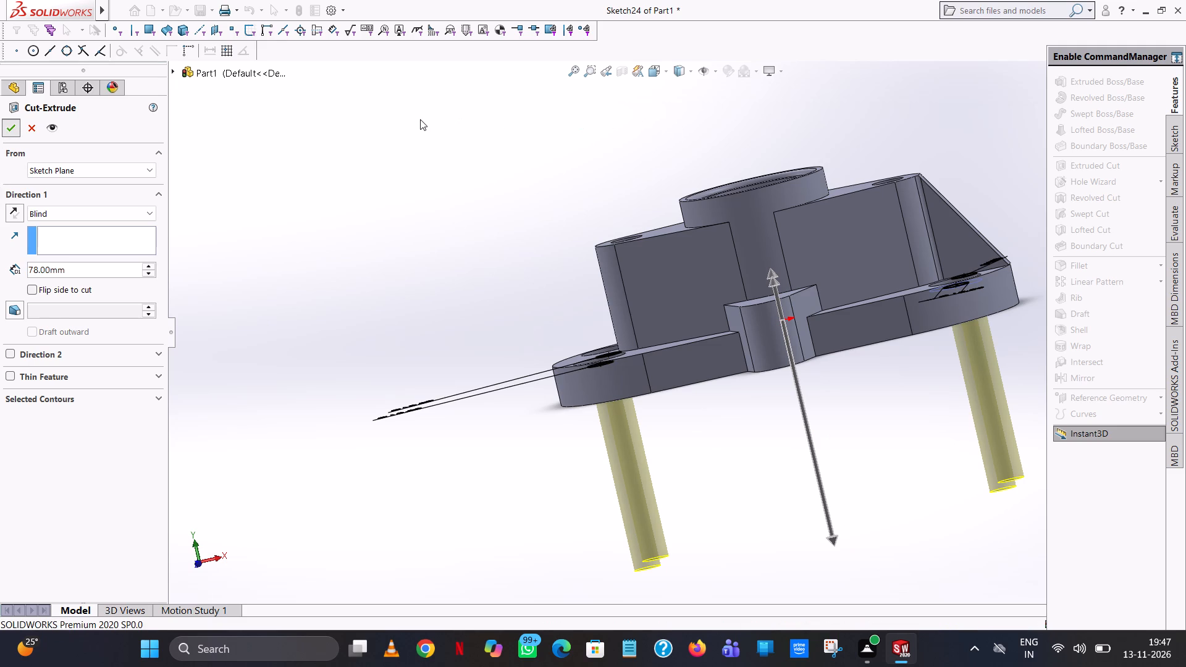
{"action": "left_click", "coordinate": [419, 120]}
Start an extruded-cut sketch on the top face of the upper side lug, viewed normal to the sketch plane.
{"action": "middle_click_drag", "start_coordinate": [503, 195], "coordinate": [511, 459]}
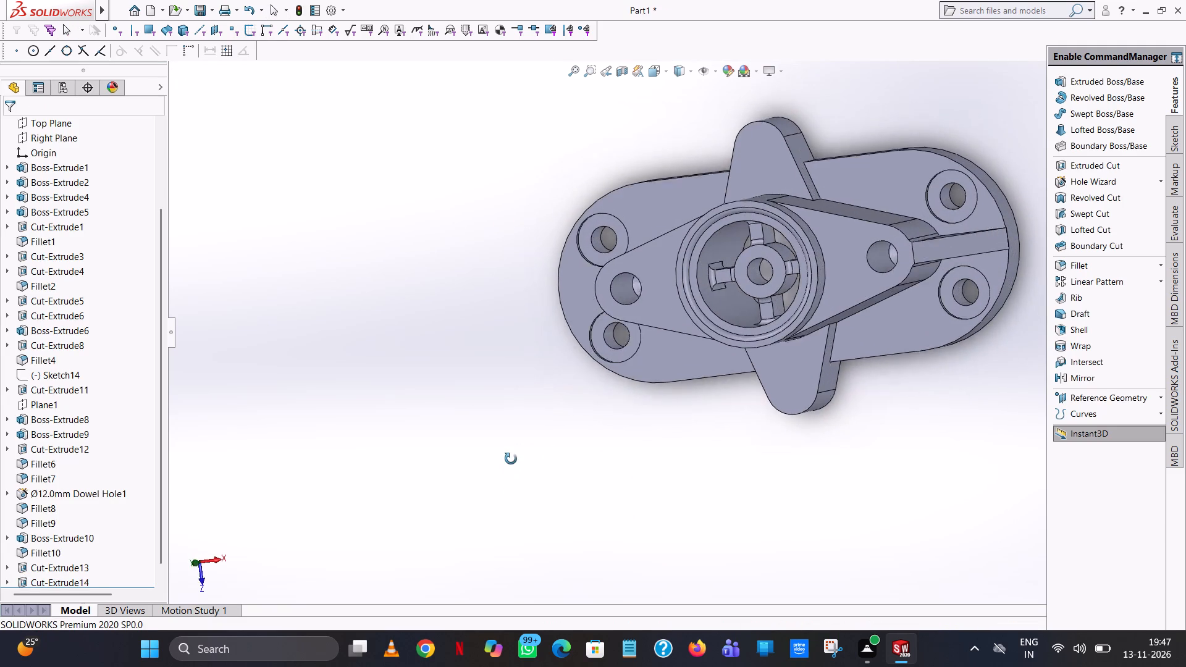
{"action": "middle_click_drag", "start_coordinate": [511, 459], "coordinate": [526, 450]}
{"action": "scroll", "coordinate": [530, 450], "scroll_direction": "up", "scroll_amount": 1}
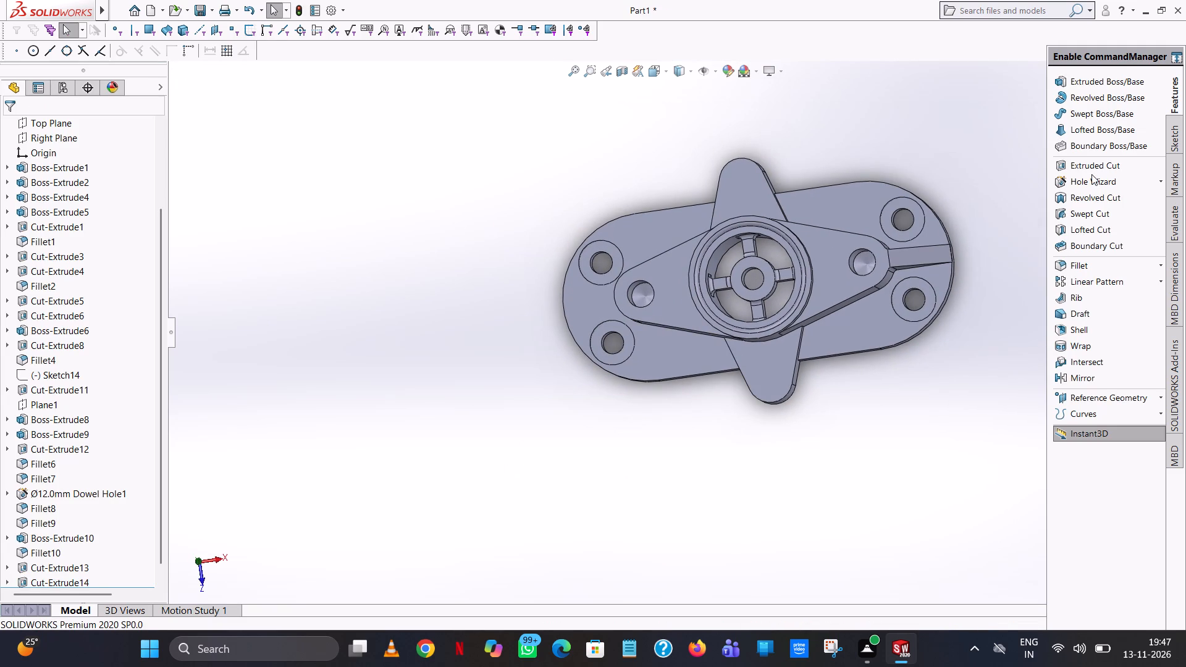
{"action": "left_click", "coordinate": [1095, 163]}
{"action": "left_click", "coordinate": [761, 194]}
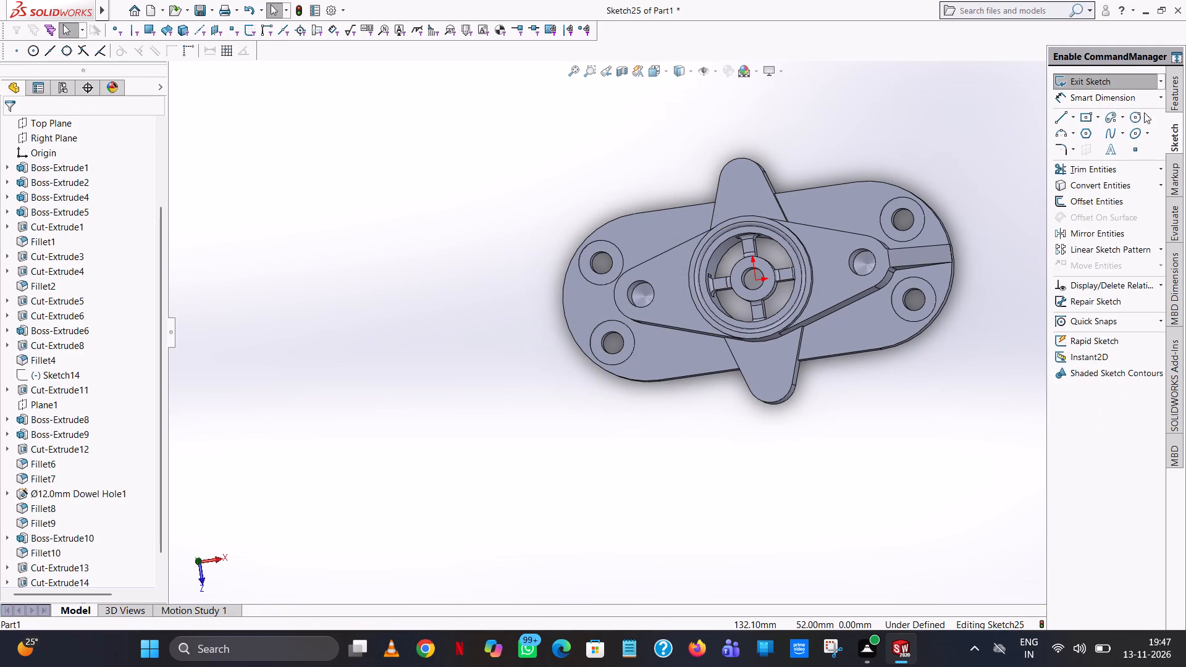
{"action": "left_click", "coordinate": [667, 73]}
{"action": "left_click", "coordinate": [729, 143]}
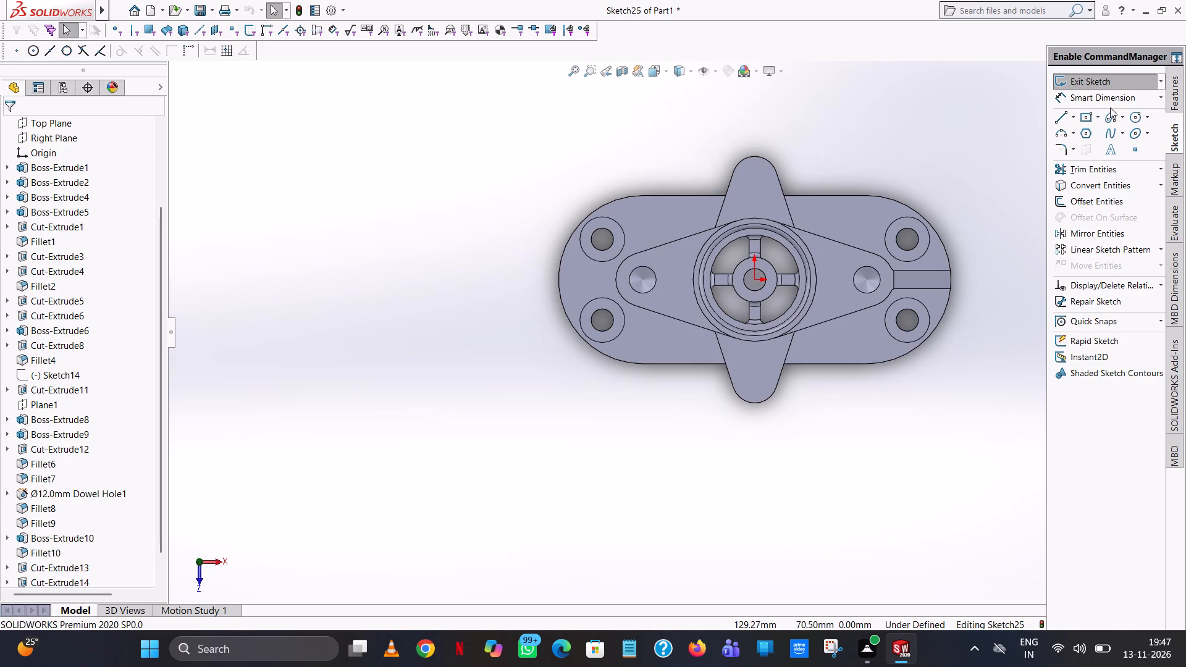
Draw a circle of 5 mm radius concentric with the rounded end of each of the two side lugs.
{"action": "left_click", "coordinate": [1133, 115]}
{"action": "scroll", "coordinate": [762, 184], "scroll_direction": "down", "scroll_amount": 6}
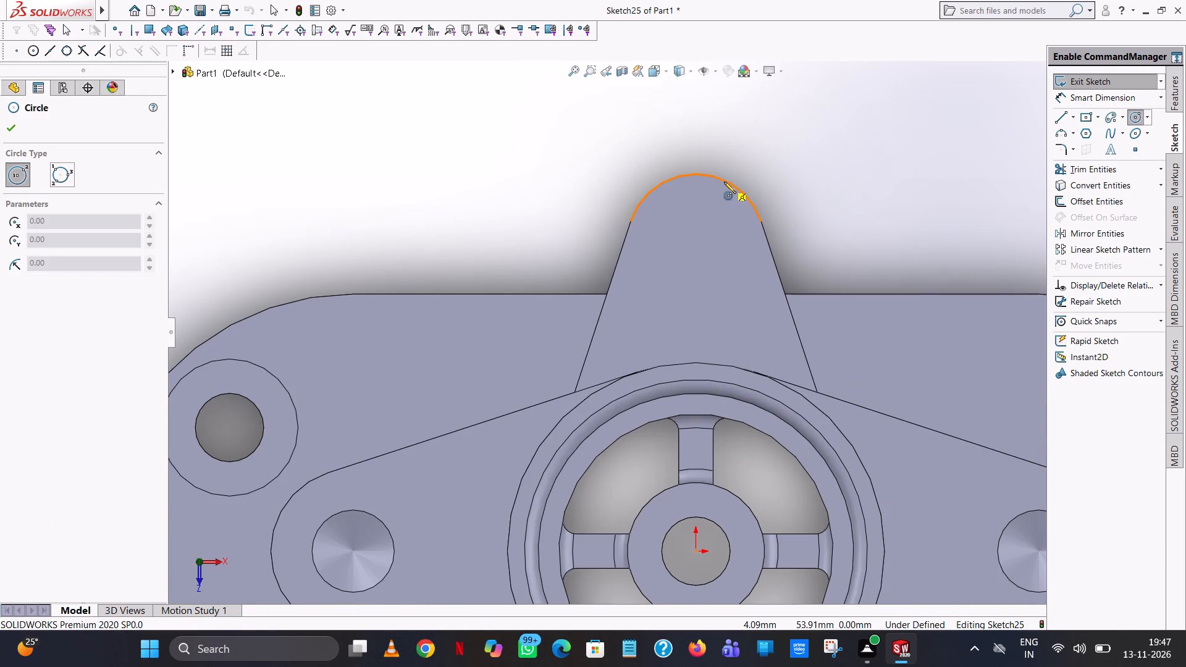
{"action": "left_click", "coordinate": [696, 241]}
{"action": "left_click", "coordinate": [723, 196]}
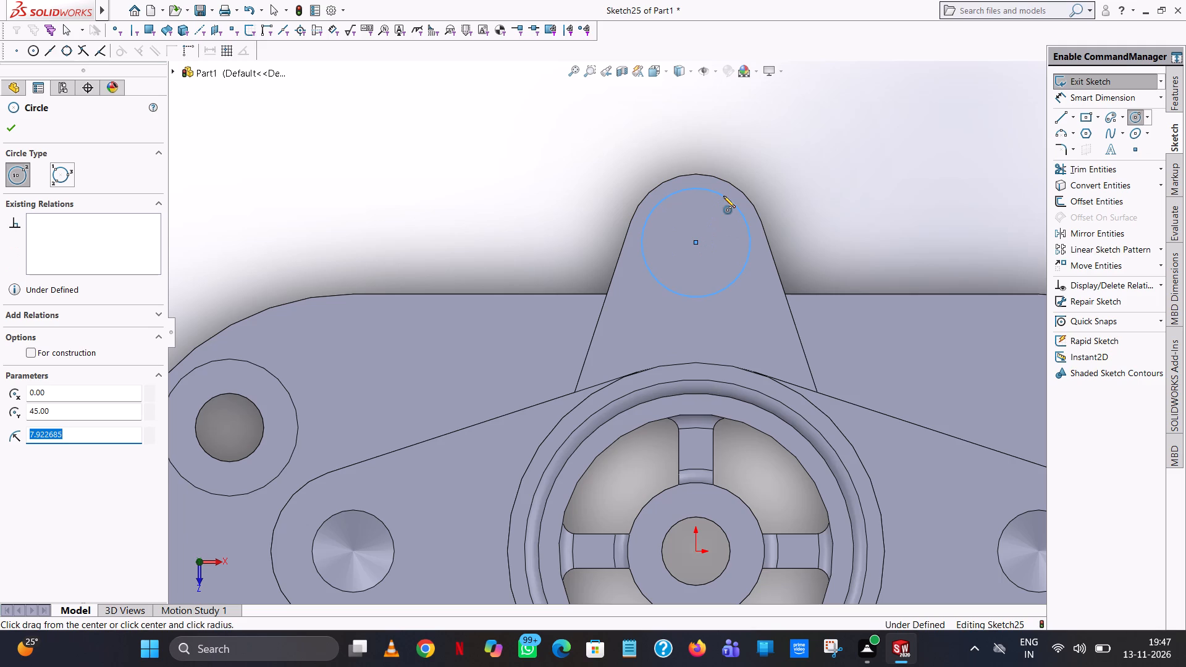
{"action": "key", "text": "5"}
{"action": "key", "text": "Return"}
{"action": "scroll", "coordinate": [723, 196], "scroll_direction": "up", "scroll_amount": 2}
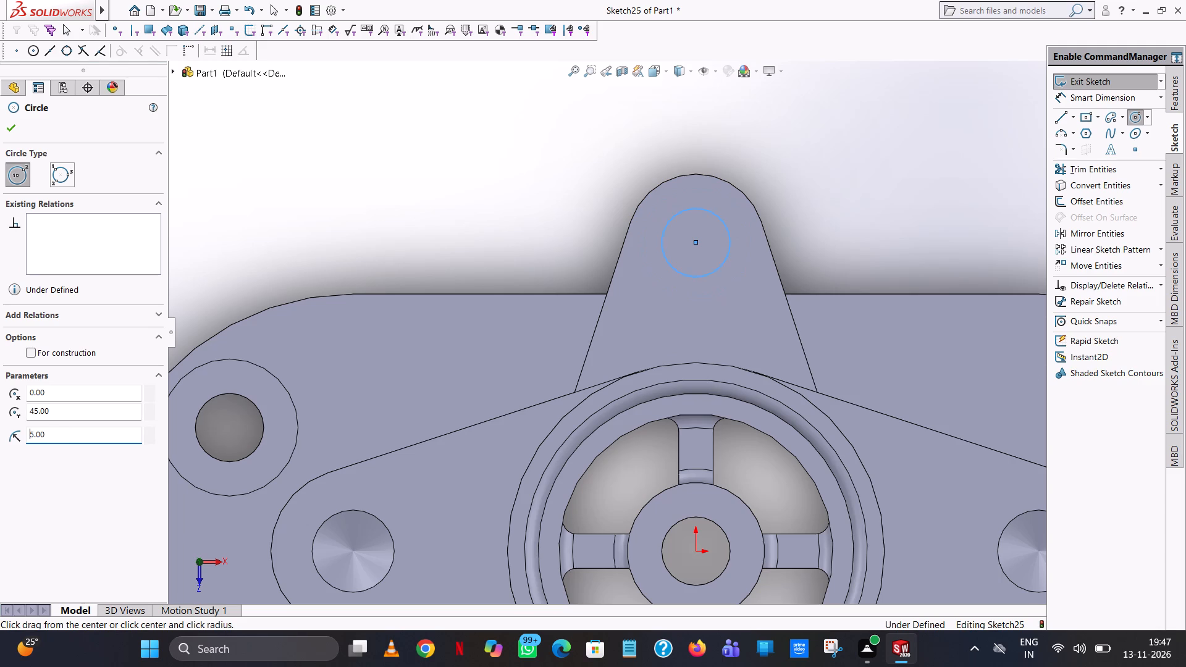
{"action": "scroll", "coordinate": [723, 196], "scroll_direction": "up", "scroll_amount": 4}
{"action": "scroll", "coordinate": [701, 539], "scroll_direction": "down", "scroll_amount": 4}
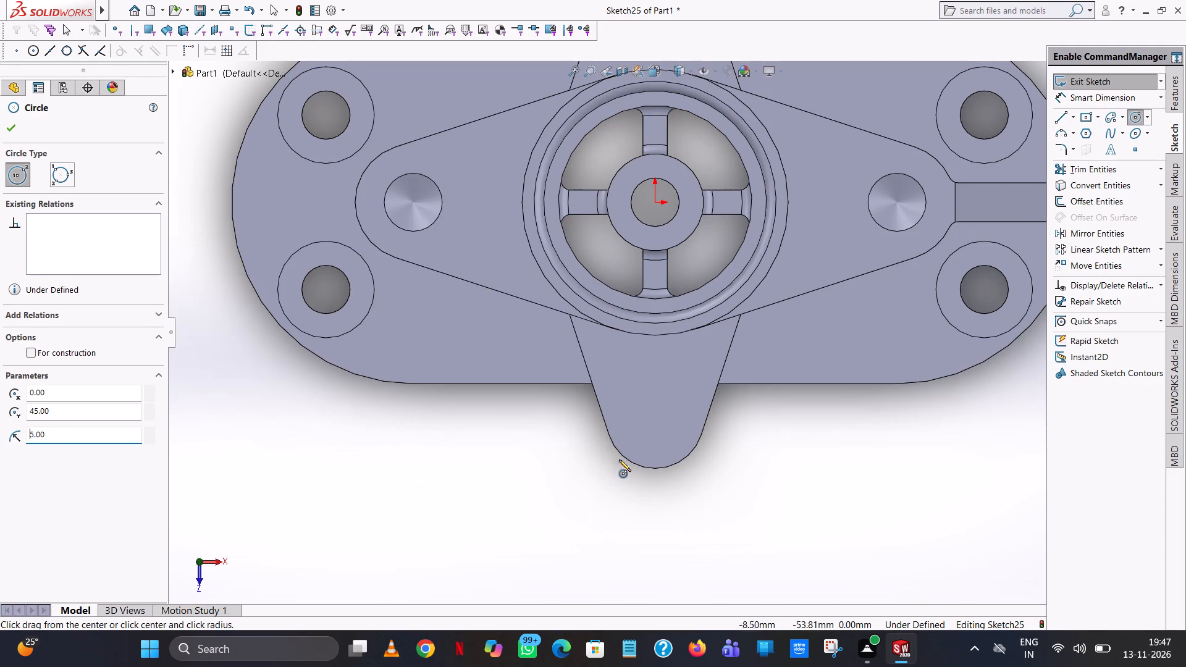
{"action": "left_click", "coordinate": [653, 417]}
{"action": "left_click", "coordinate": [684, 390]}
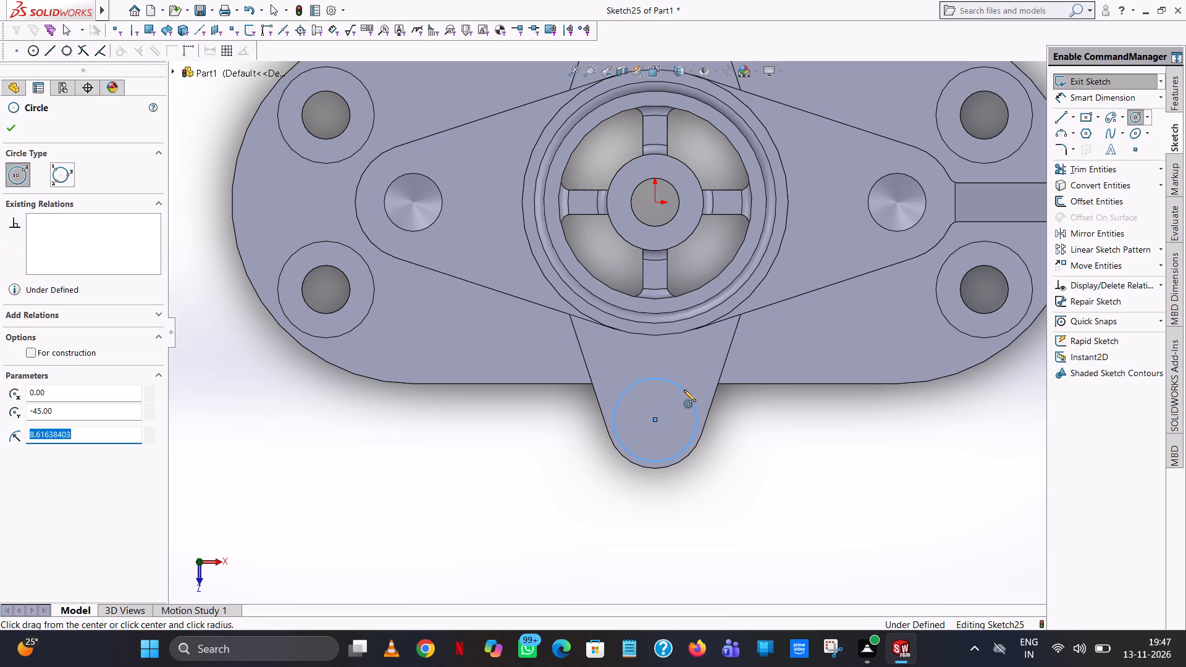
{"action": "key", "text": "5"}
{"action": "key", "text": "Return"}
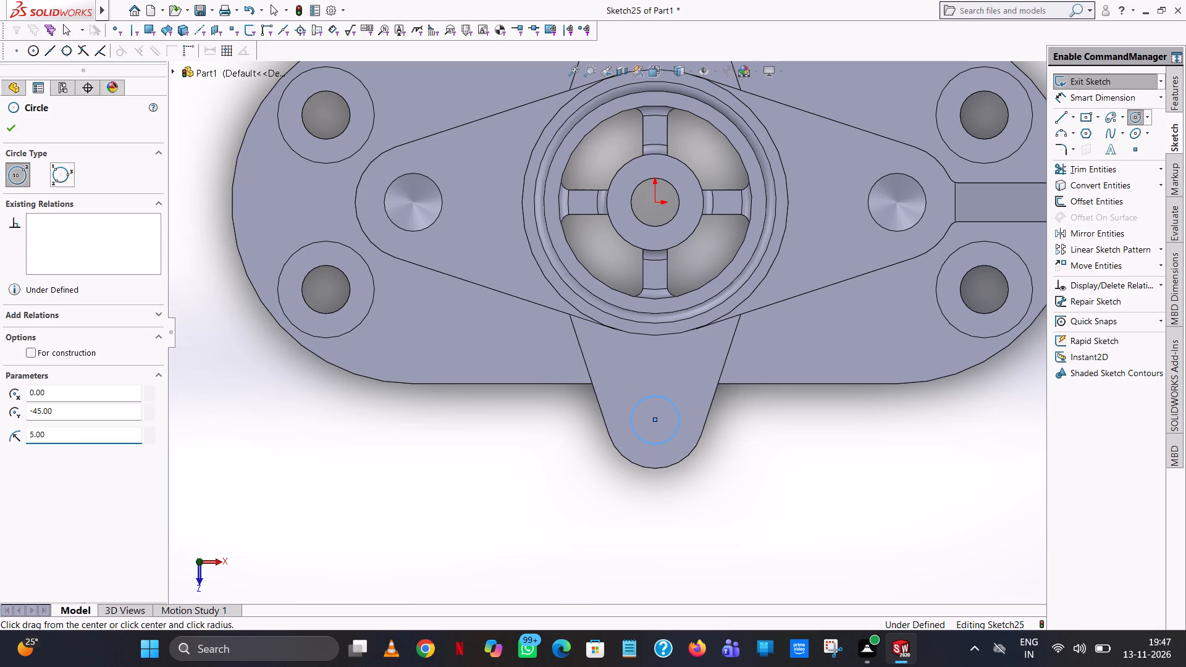
{"action": "right_click", "coordinate": [684, 390]}
{"action": "left_click", "coordinate": [754, 395]}
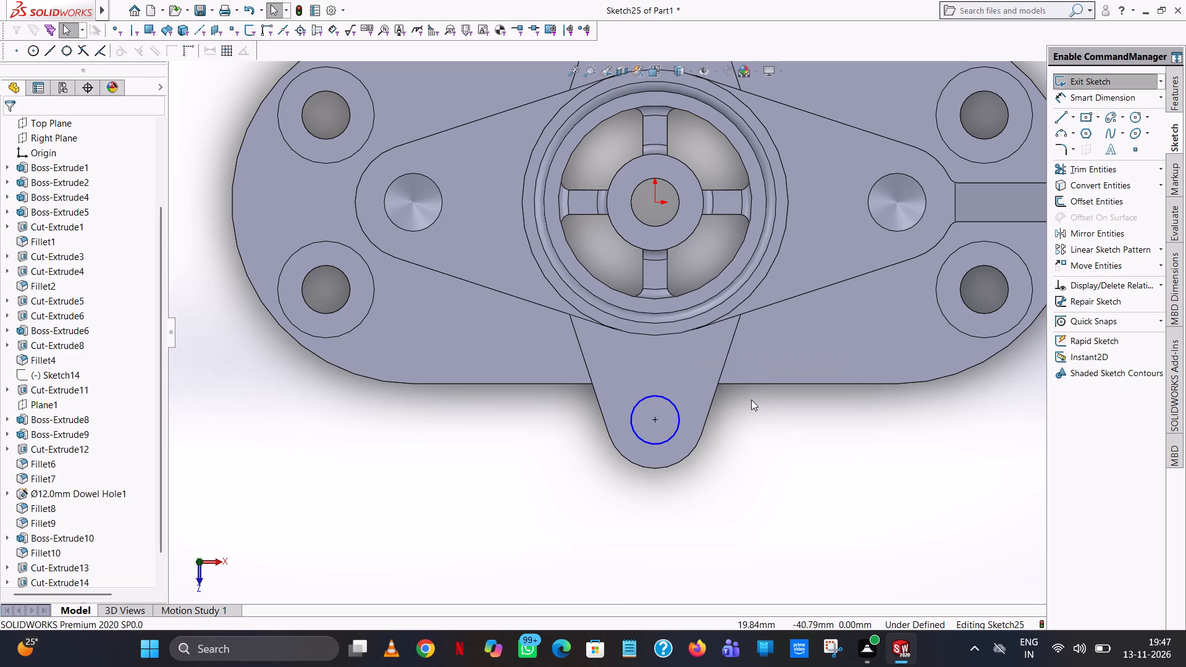
Dimension the diameters of the circles on the lower and upper side lugs.
{"action": "left_click", "coordinate": [1103, 98]}
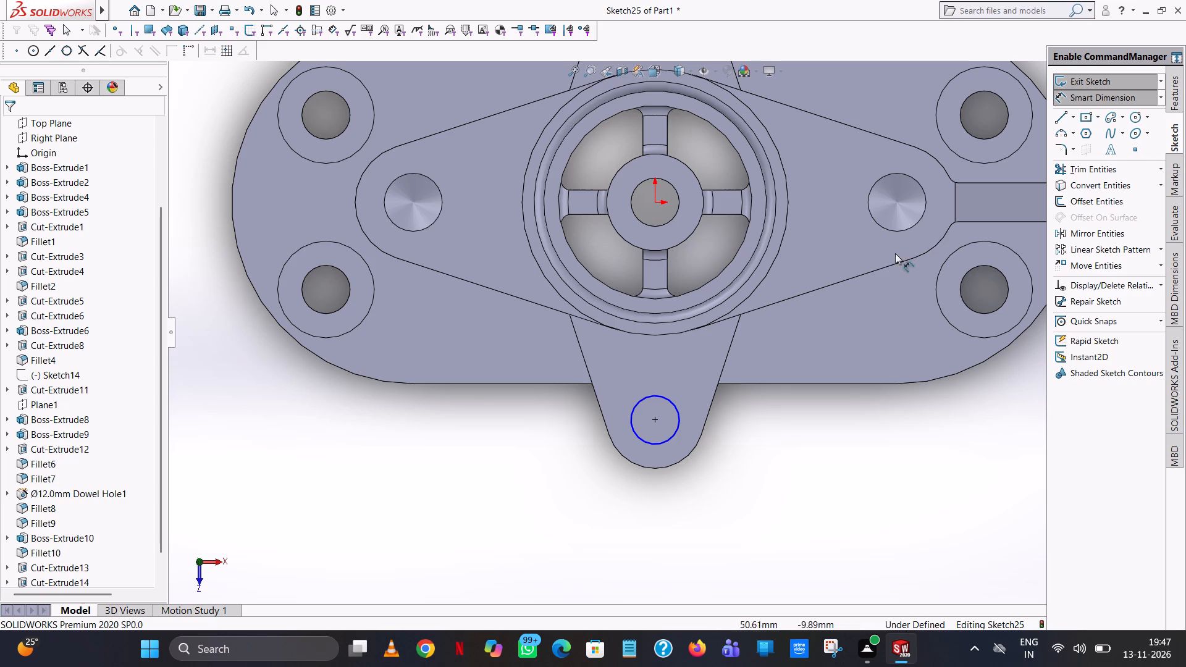
{"action": "left_click", "coordinate": [676, 430]}
{"action": "left_click", "coordinate": [875, 500]}
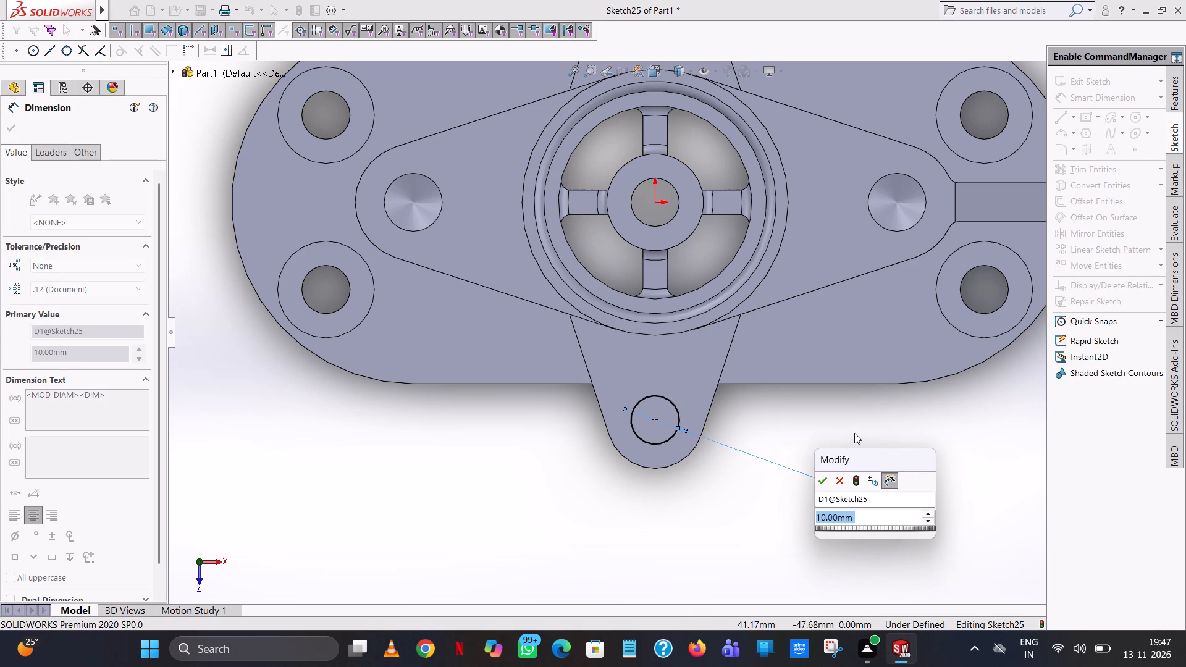
{"action": "left_click", "coordinate": [818, 485]}
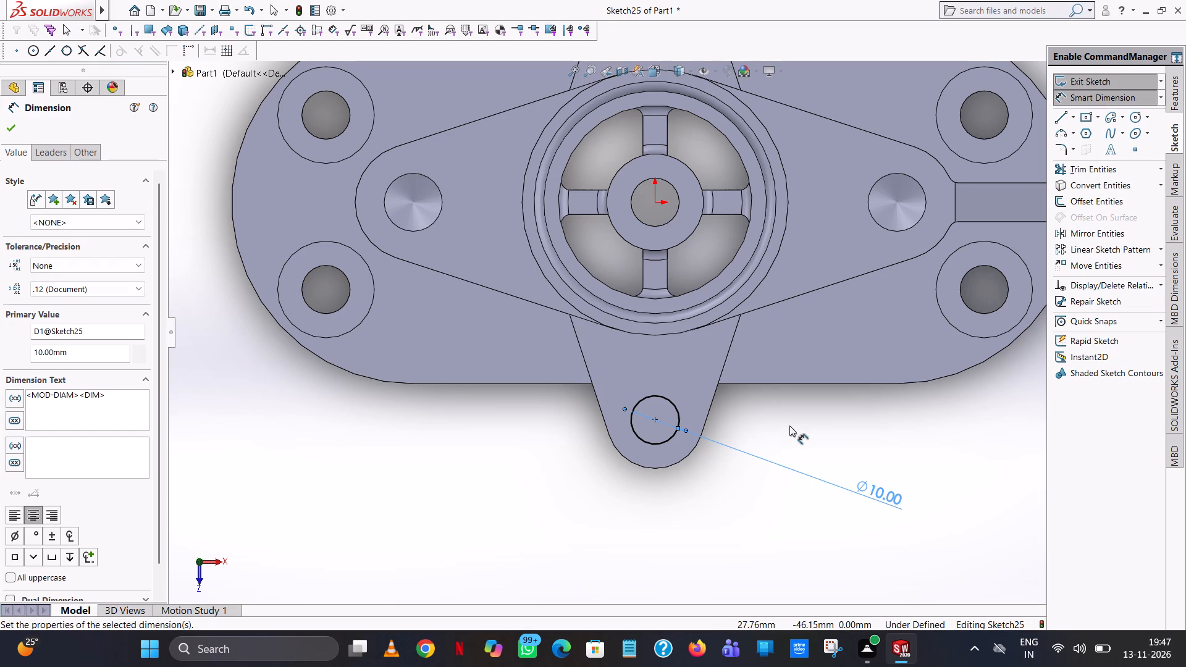
{"action": "left_click", "coordinate": [788, 421]}
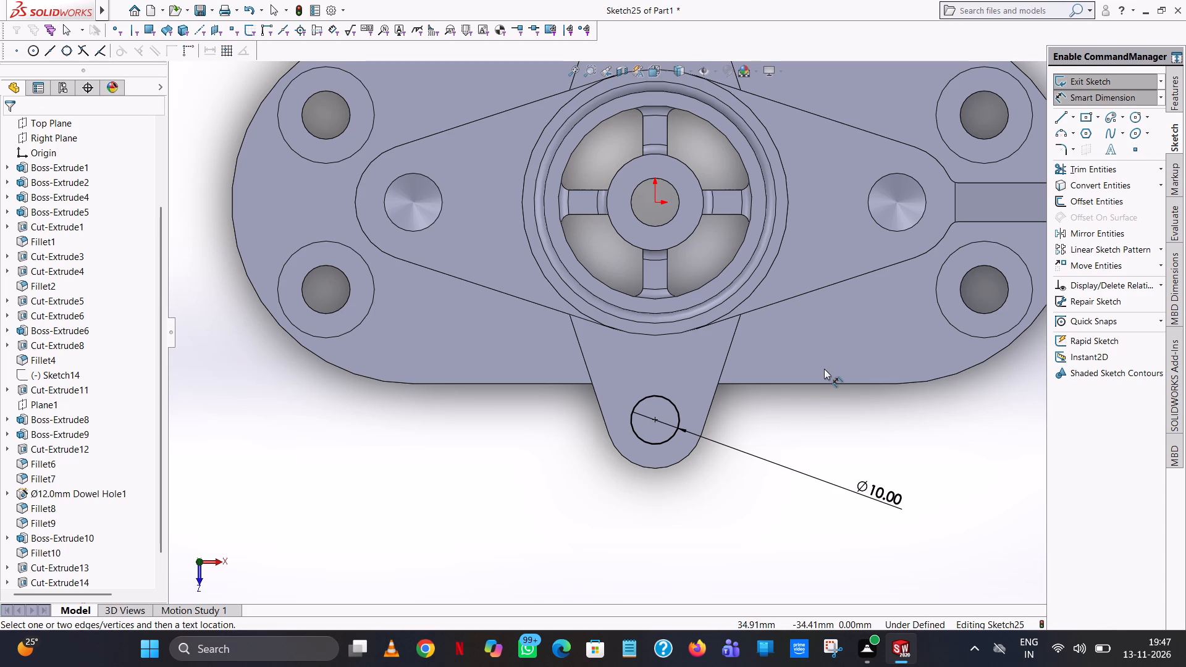
{"action": "scroll", "coordinate": [755, 349], "scroll_direction": "up", "scroll_amount": 4}
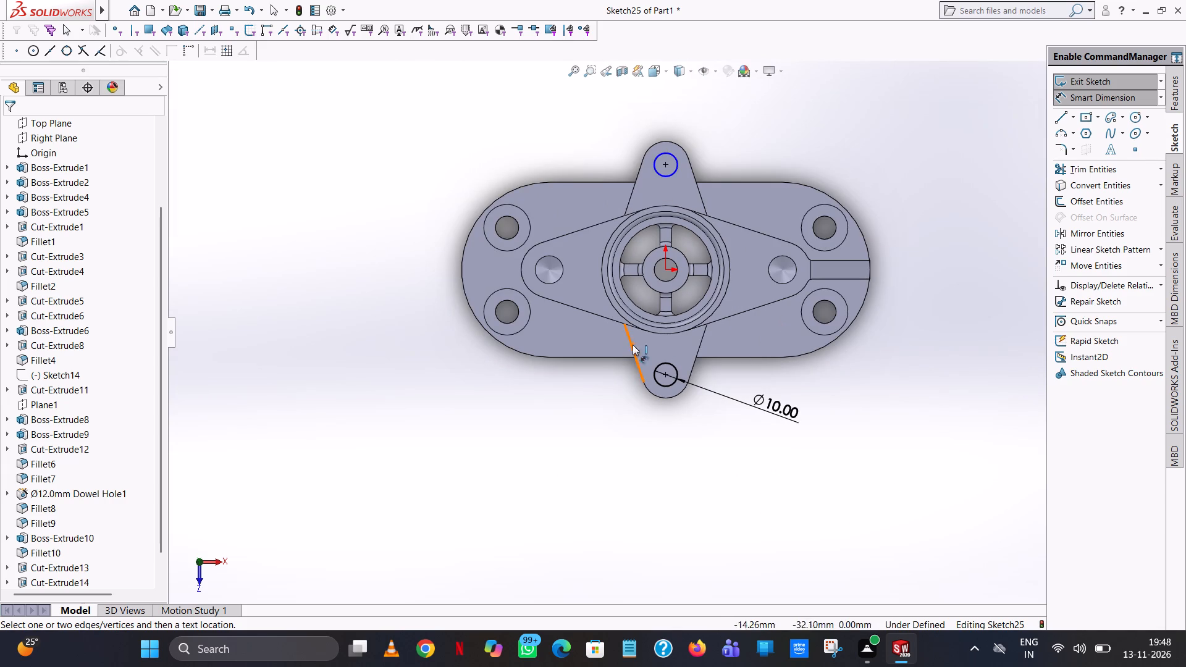
{"action": "left_click", "coordinate": [680, 162]}
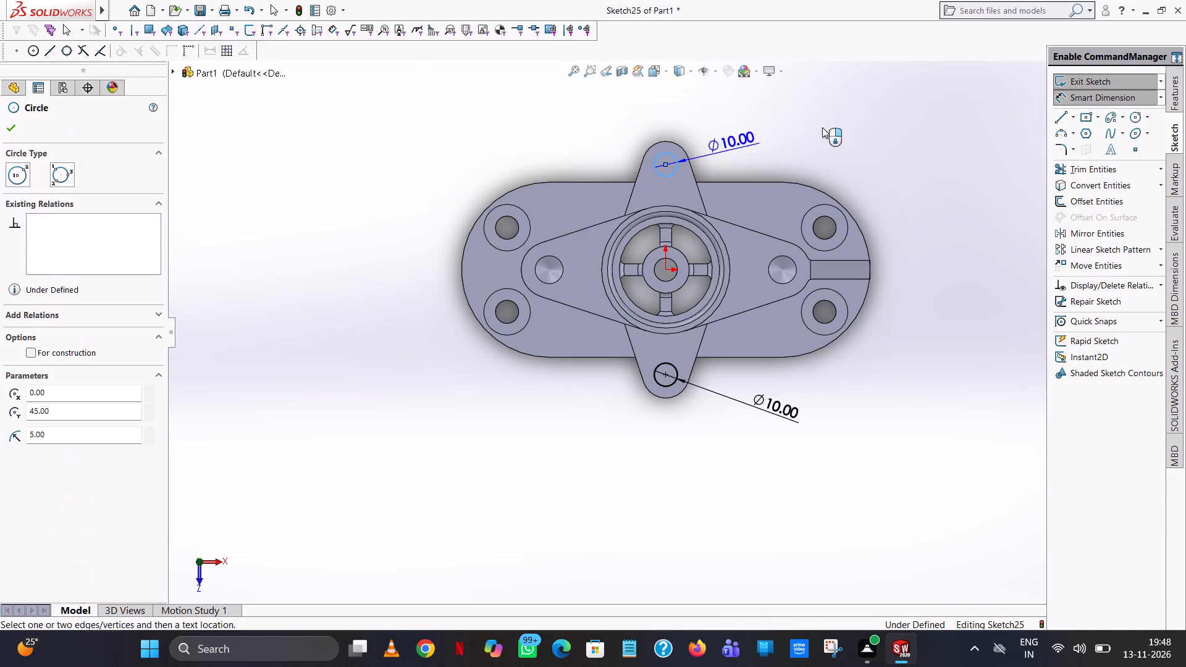
{"action": "left_click", "coordinate": [855, 120]}
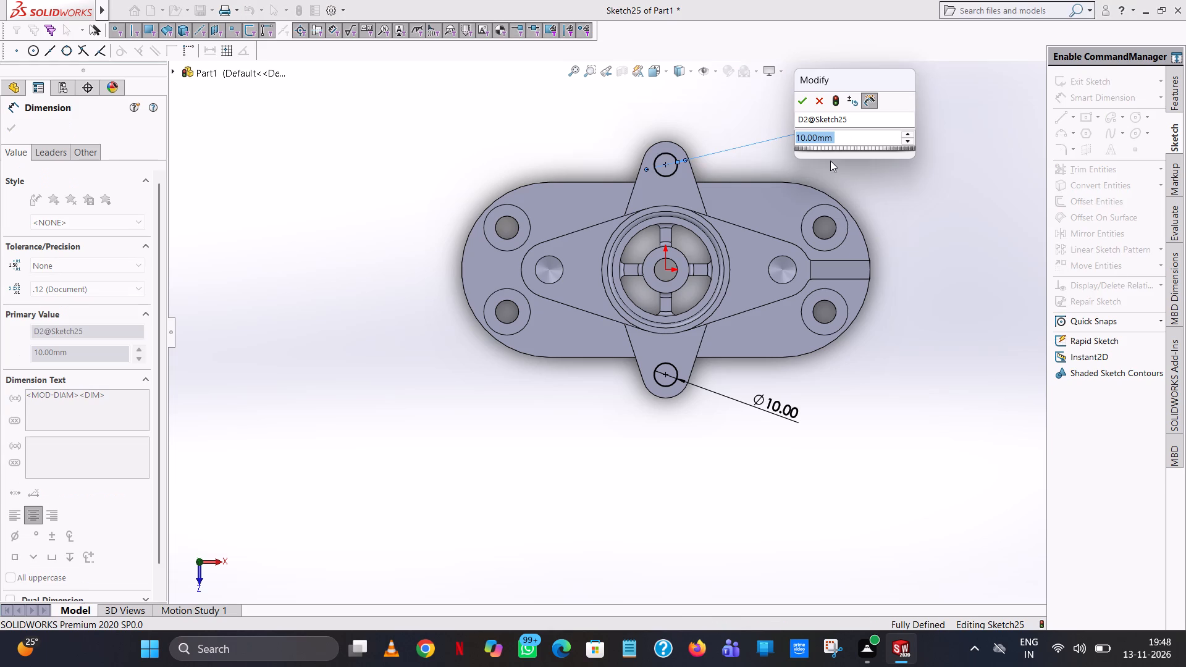
{"action": "left_click", "coordinate": [802, 104]}
{"action": "left_click", "coordinate": [1001, 263]}
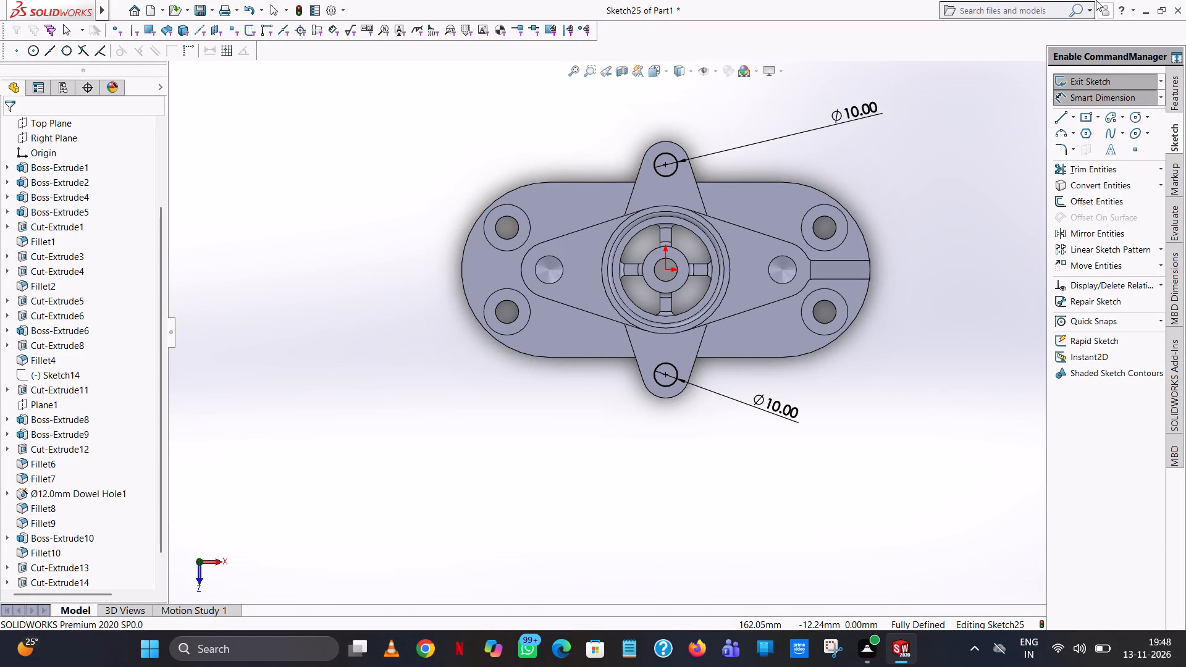
Extrude-cut the two lug circles through the side lugs with a blind depth of 78 mm.
{"action": "left_click", "coordinate": [1176, 88]}
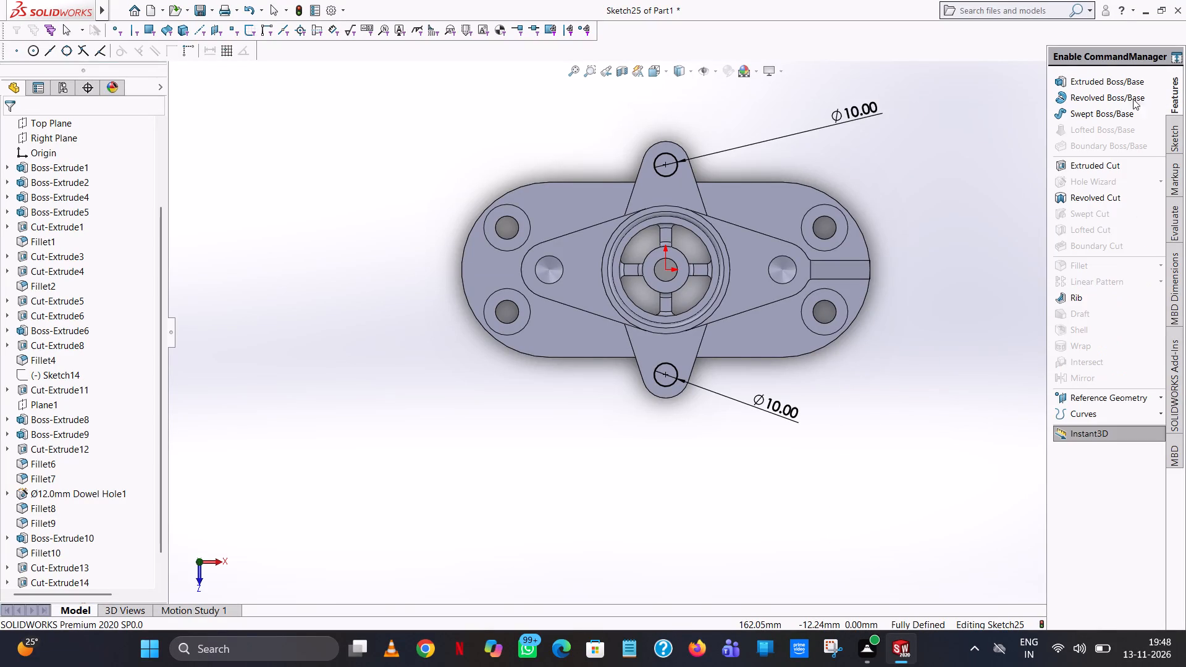
{"action": "left_click", "coordinate": [1062, 160]}
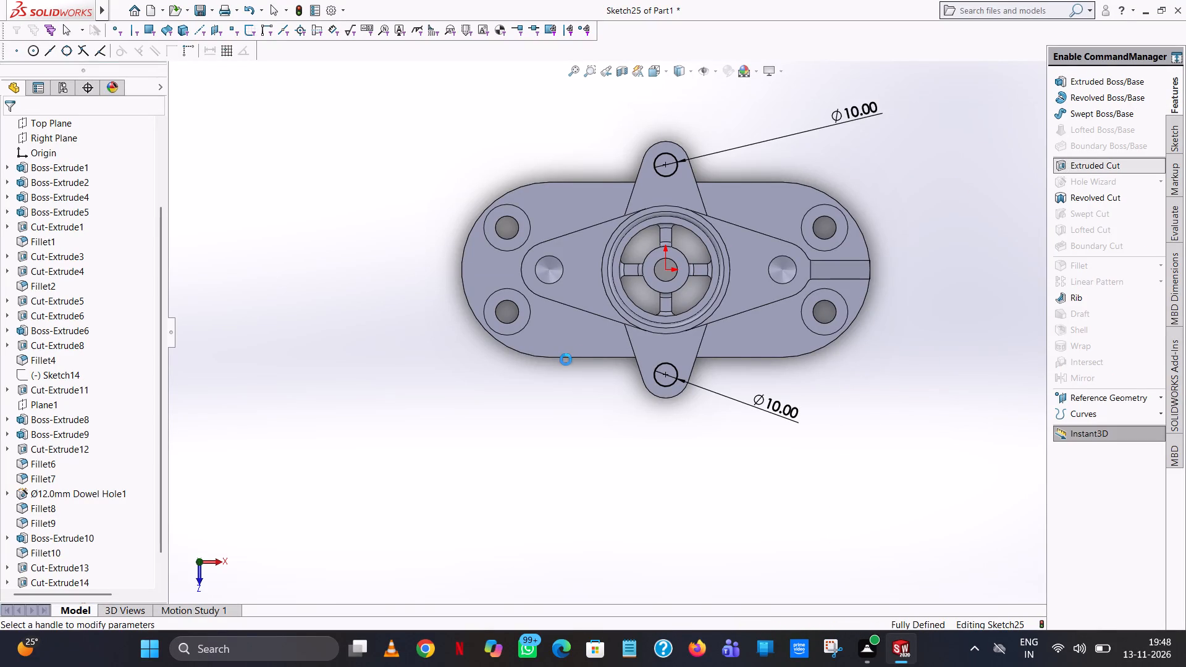
{"action": "middle_click_drag", "start_coordinate": [565, 360], "coordinate": [702, 303]}
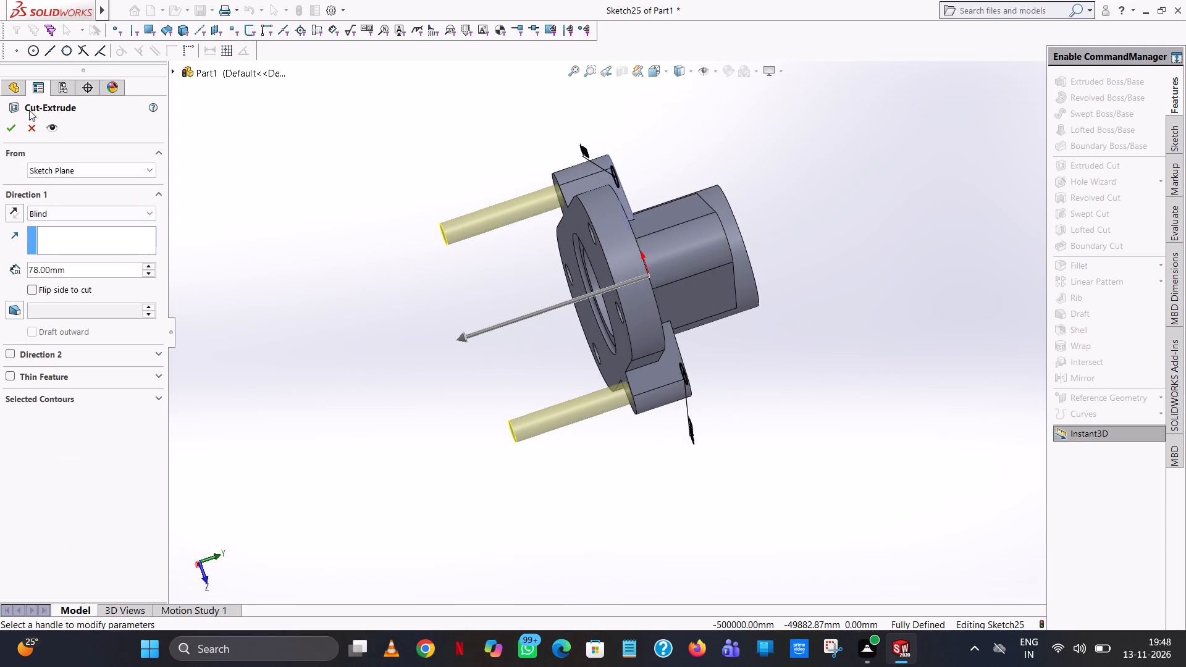
{"action": "left_click", "coordinate": [4, 133]}
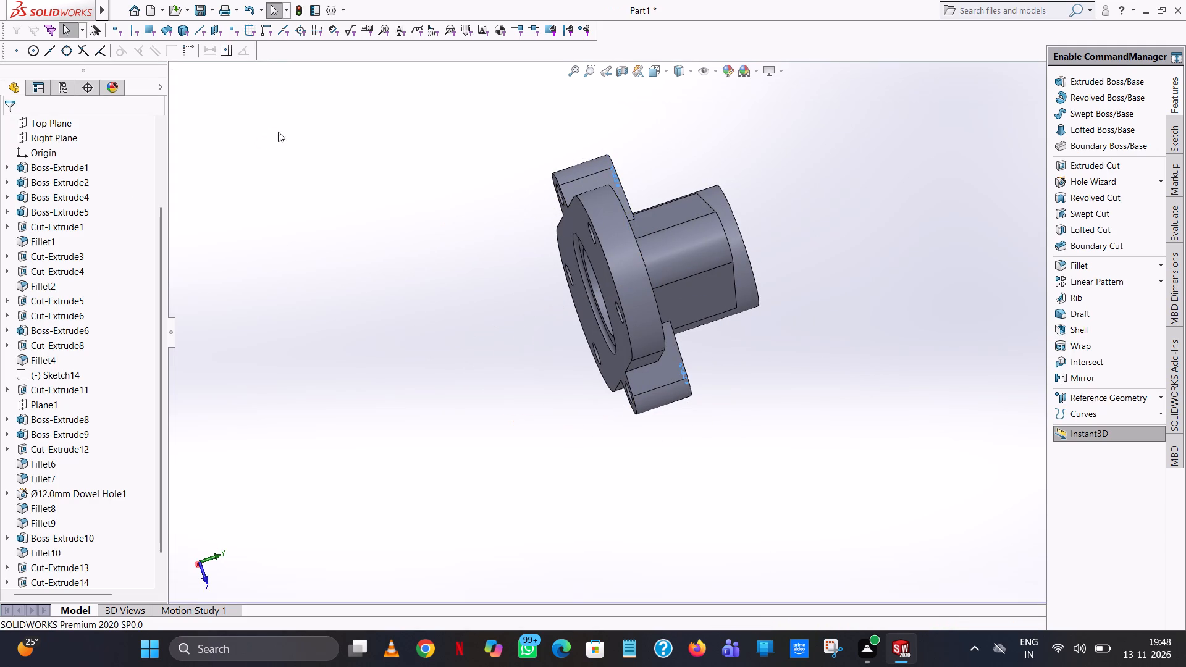
{"action": "left_click", "coordinate": [409, 195]}
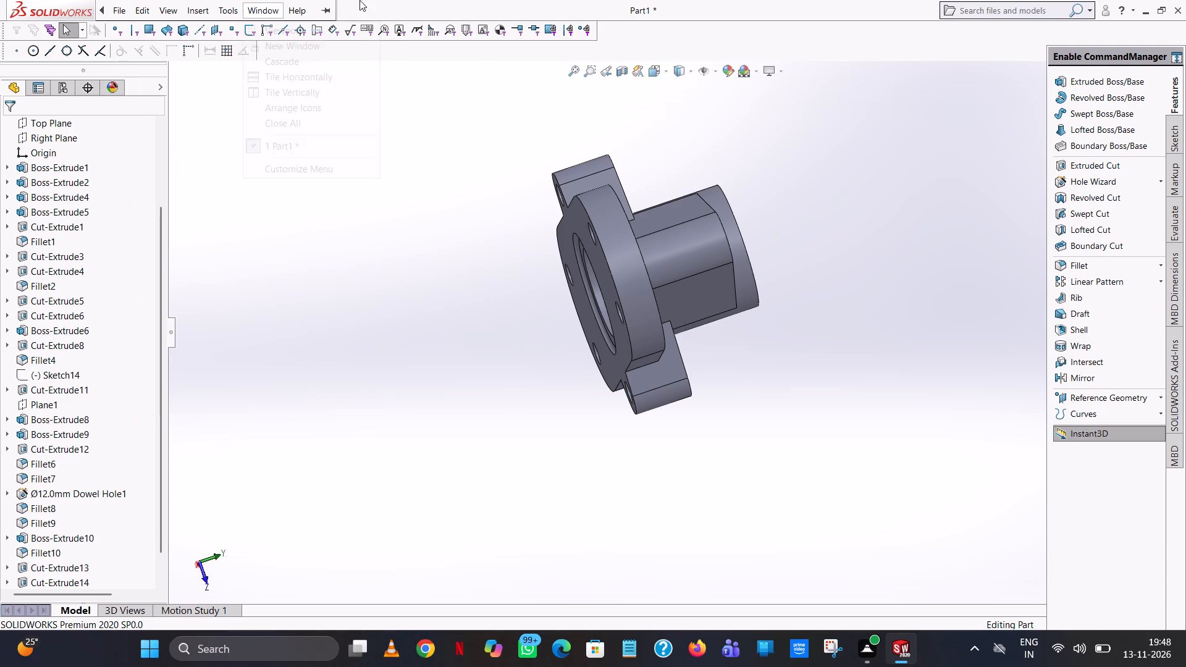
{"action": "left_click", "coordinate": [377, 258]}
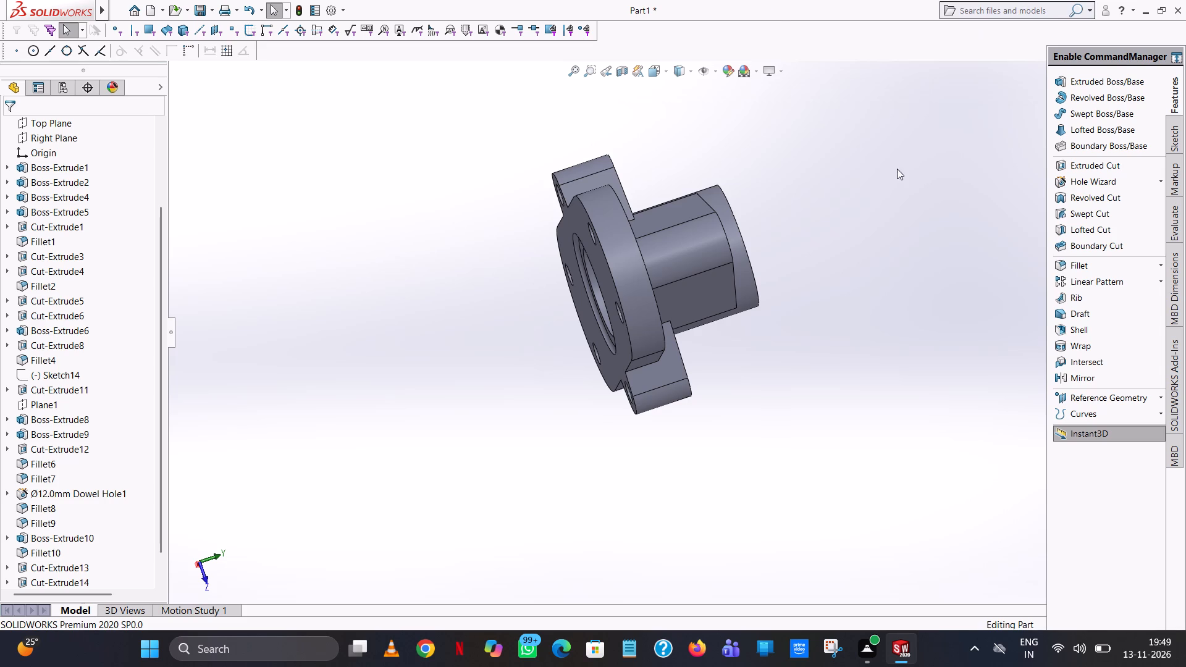
Try to mirror the end rib and its fillet about the Right Plane to the opposite end of the flange.
{"action": "middle_click_drag", "start_coordinate": [888, 216], "coordinate": [791, 114]}
{"action": "scroll", "coordinate": [791, 114], "scroll_direction": "up", "scroll_amount": 1}
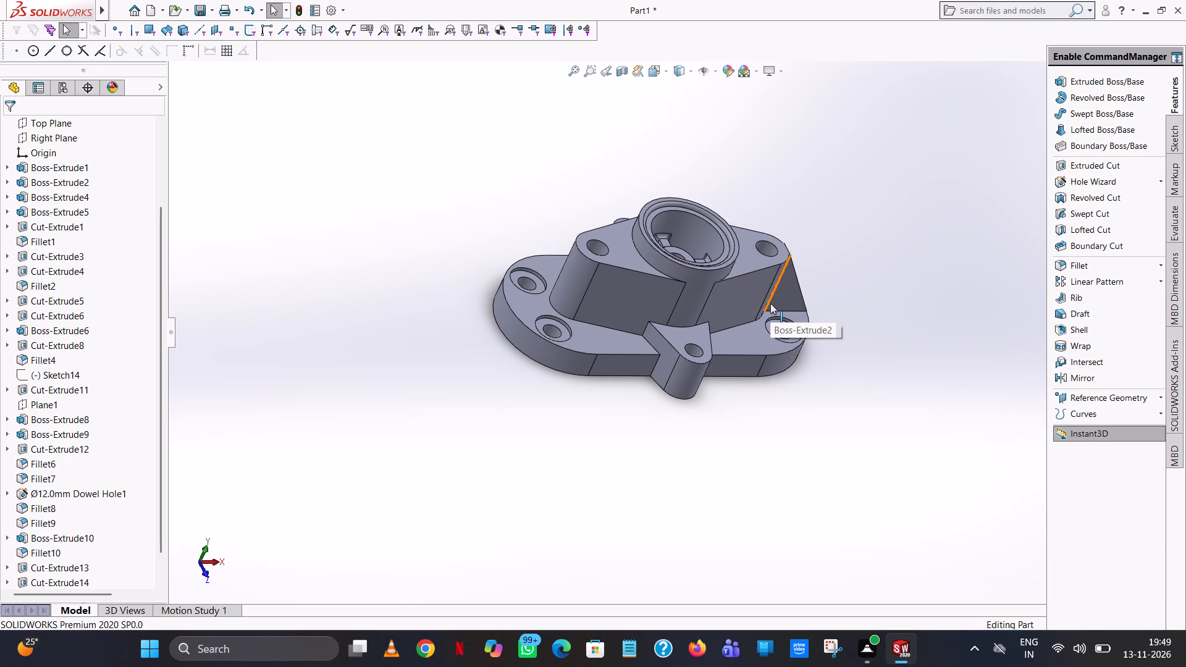
{"action": "middle_click_drag", "start_coordinate": [696, 320], "coordinate": [637, 443]}
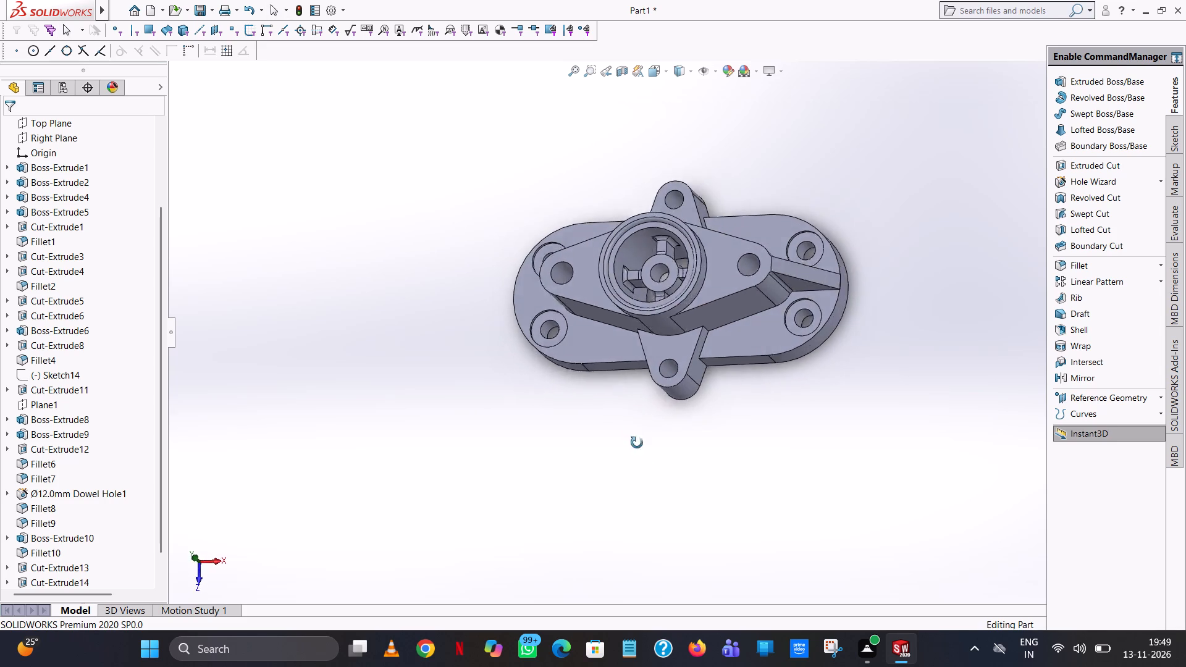
{"action": "middle_click_drag", "start_coordinate": [637, 443], "coordinate": [646, 464]}
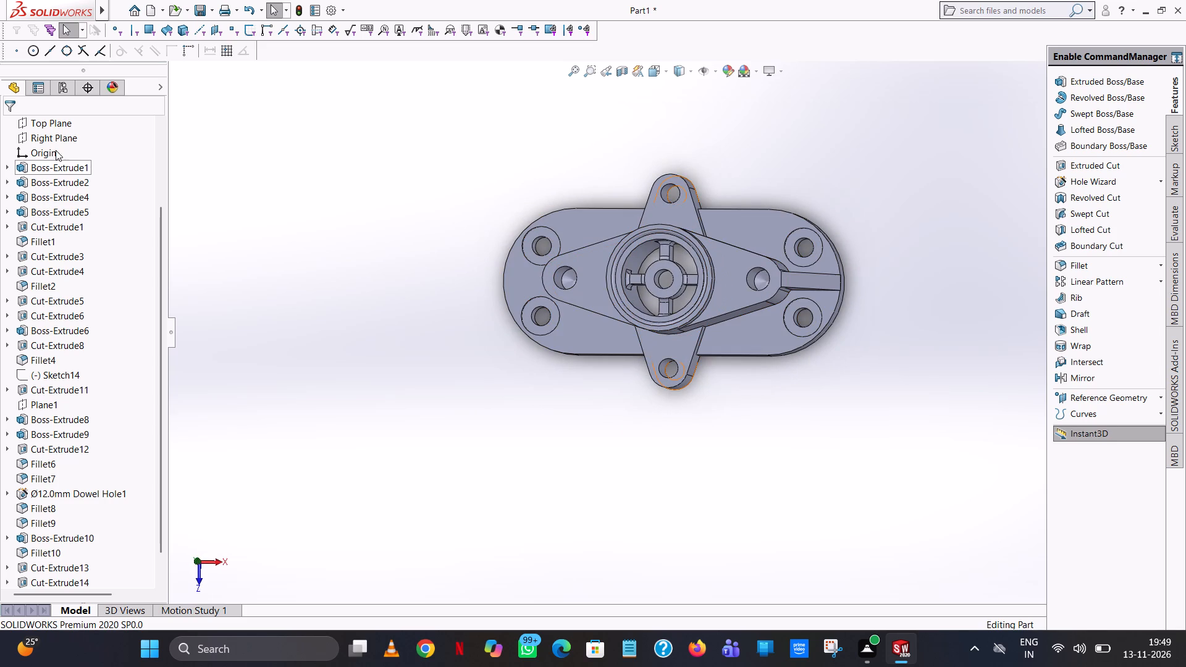
{"action": "scroll", "coordinate": [55, 132], "scroll_direction": "up", "scroll_amount": 2}
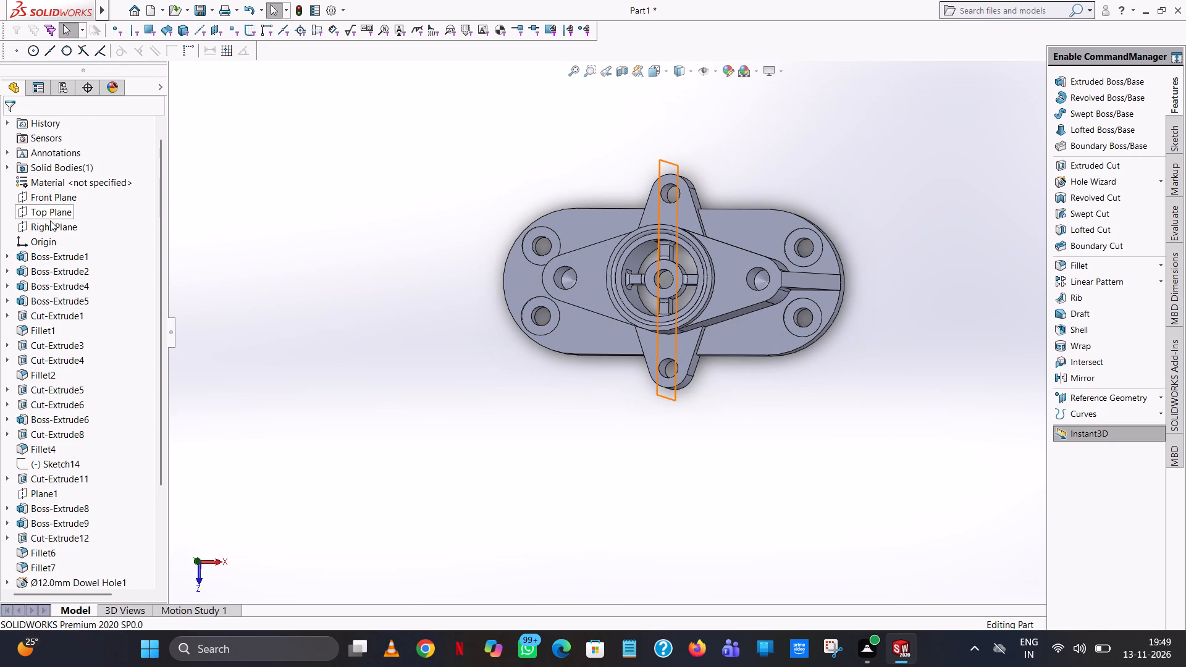
{"action": "left_click", "coordinate": [50, 222]}
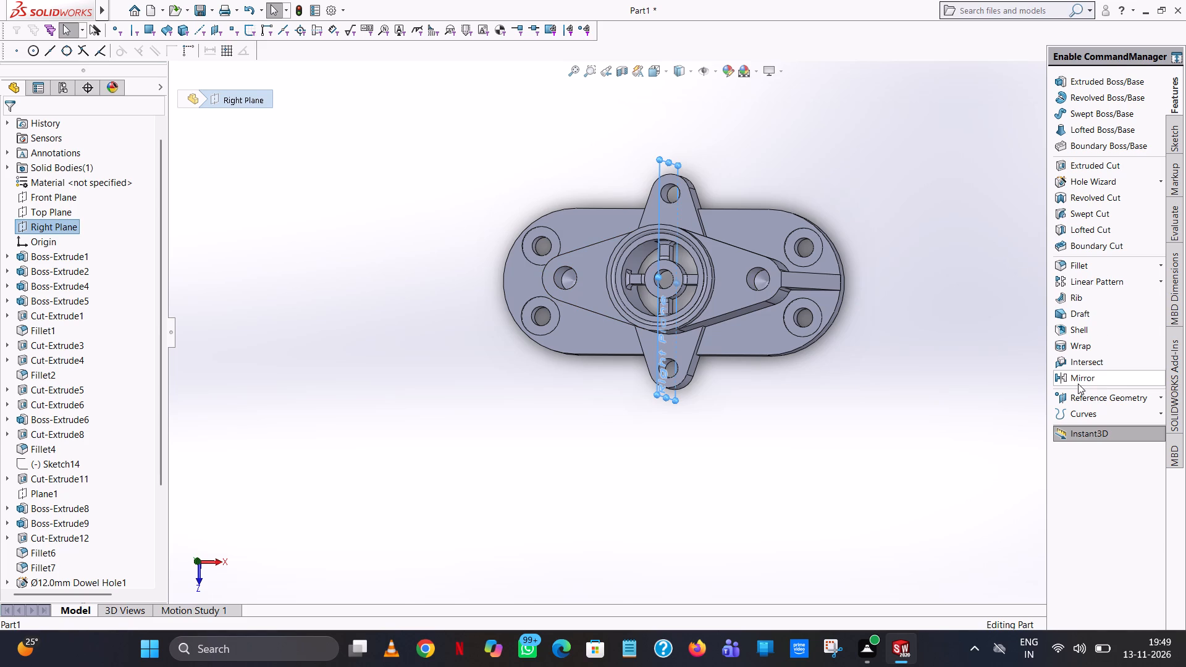
{"action": "left_click", "coordinate": [1078, 384]}
{"action": "left_click", "coordinate": [804, 280]}
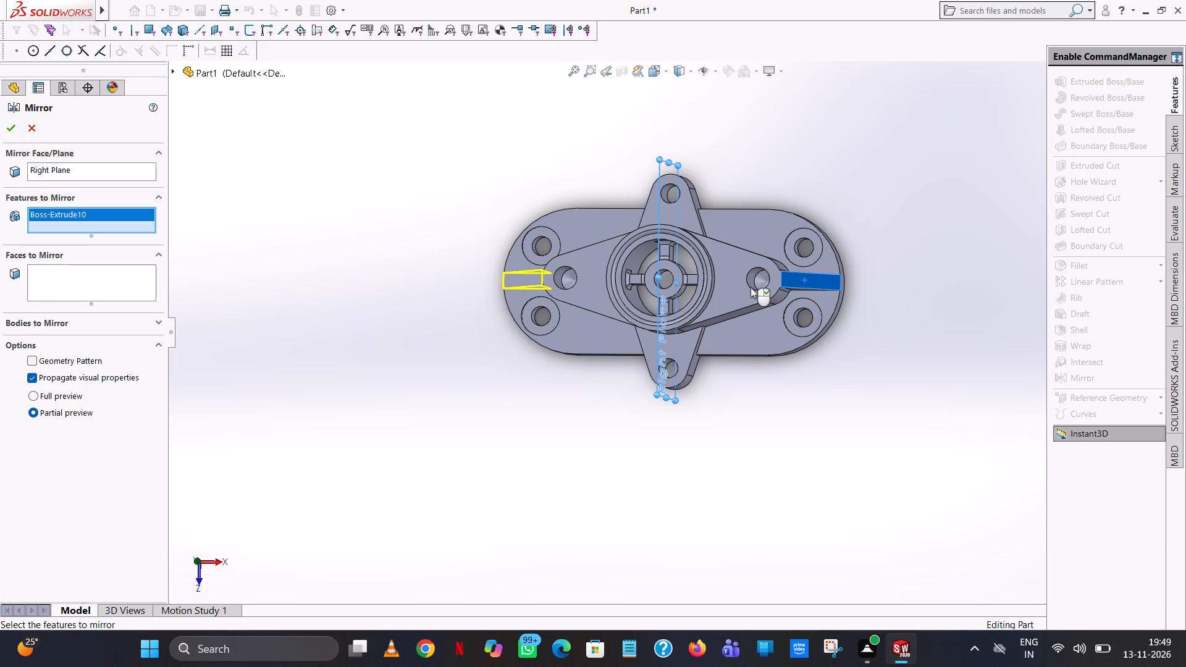
{"action": "middle_click_drag", "start_coordinate": [750, 287], "coordinate": [770, 229]}
{"action": "scroll", "coordinate": [770, 229], "scroll_direction": "up", "scroll_amount": 2}
{"action": "scroll", "coordinate": [768, 296], "scroll_direction": "down", "scroll_amount": 7}
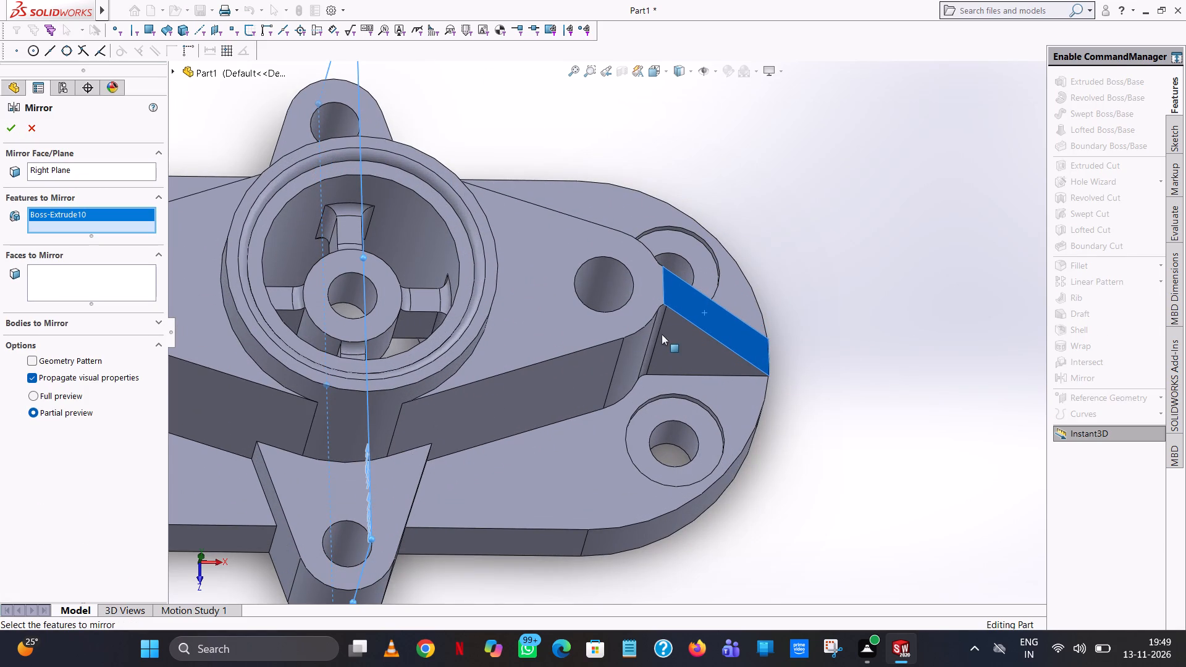
{"action": "left_click", "coordinate": [658, 325]}
{"action": "middle_click_drag", "start_coordinate": [673, 236], "coordinate": [667, 420]}
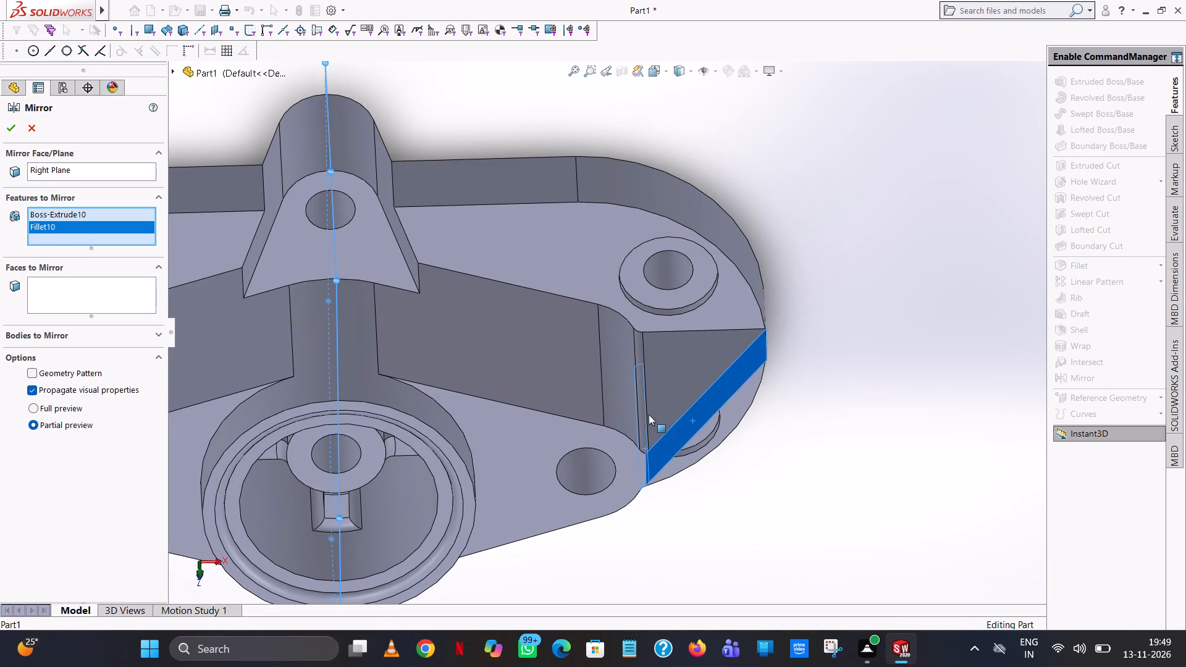
{"action": "left_click", "coordinate": [644, 411]}
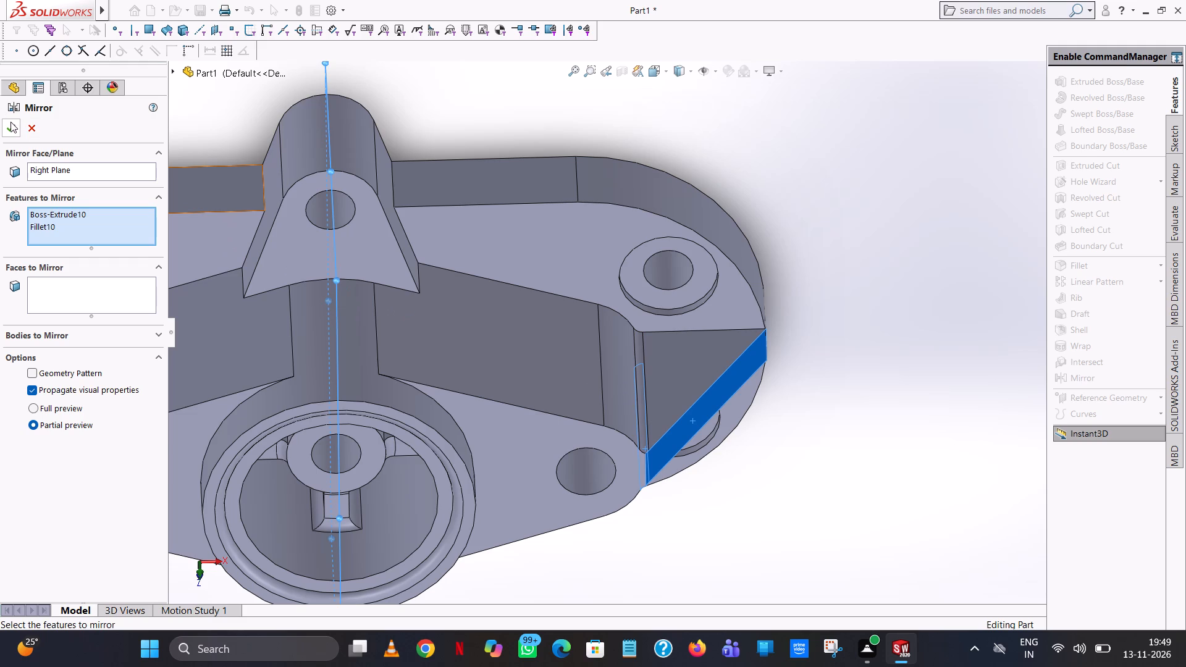
{"action": "left_click", "coordinate": [19, 135]}
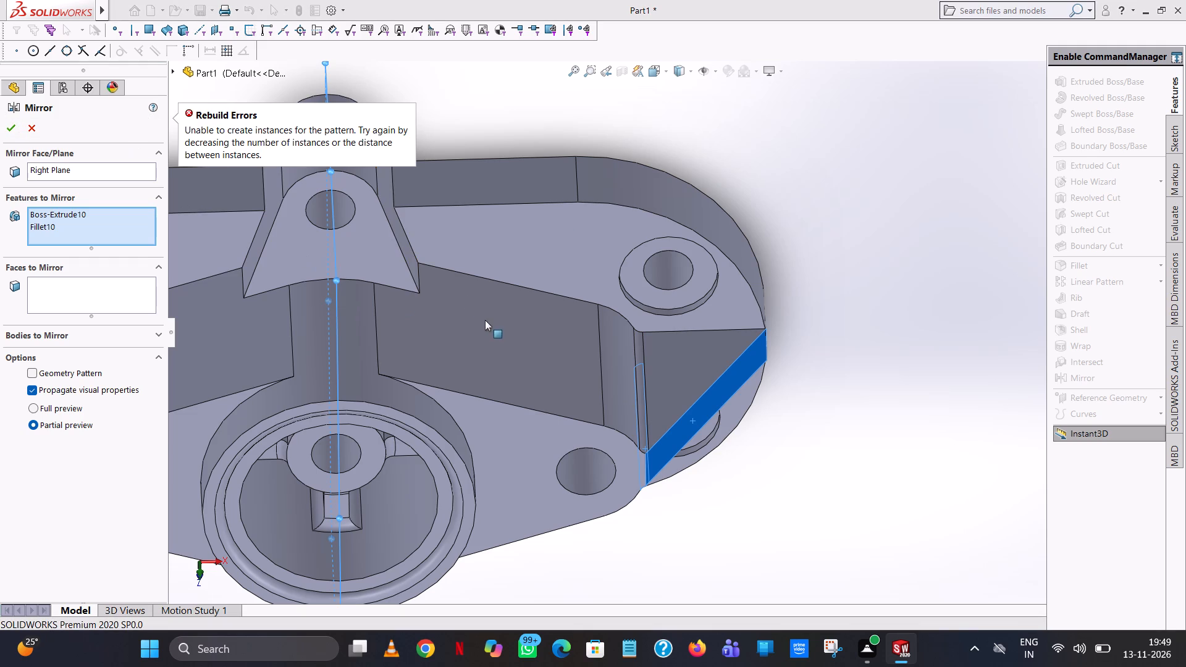
Remove the fillet from the features to mirror and mirror only the rib about the Right Plane.
{"action": "middle_click_drag", "start_coordinate": [622, 369], "coordinate": [600, 154]}
{"action": "scroll", "coordinate": [615, 361], "scroll_direction": "up", "scroll_amount": 1}
{"action": "scroll", "coordinate": [598, 173], "scroll_direction": "up", "scroll_amount": 1}
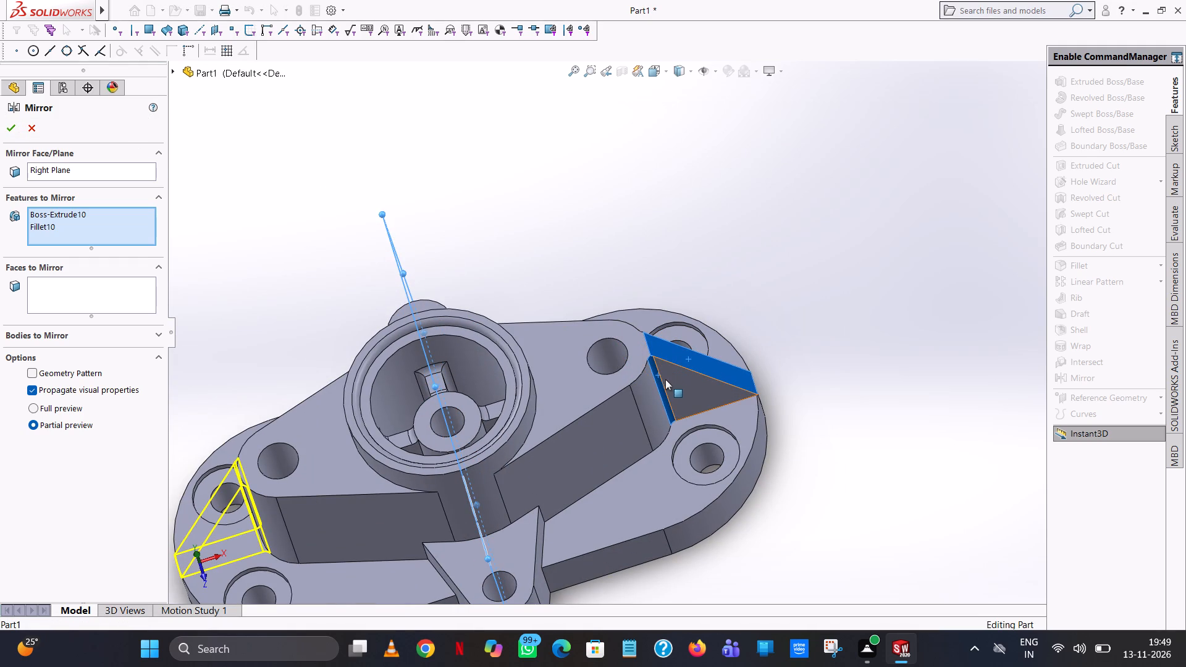
{"action": "left_click", "coordinate": [662, 393]}
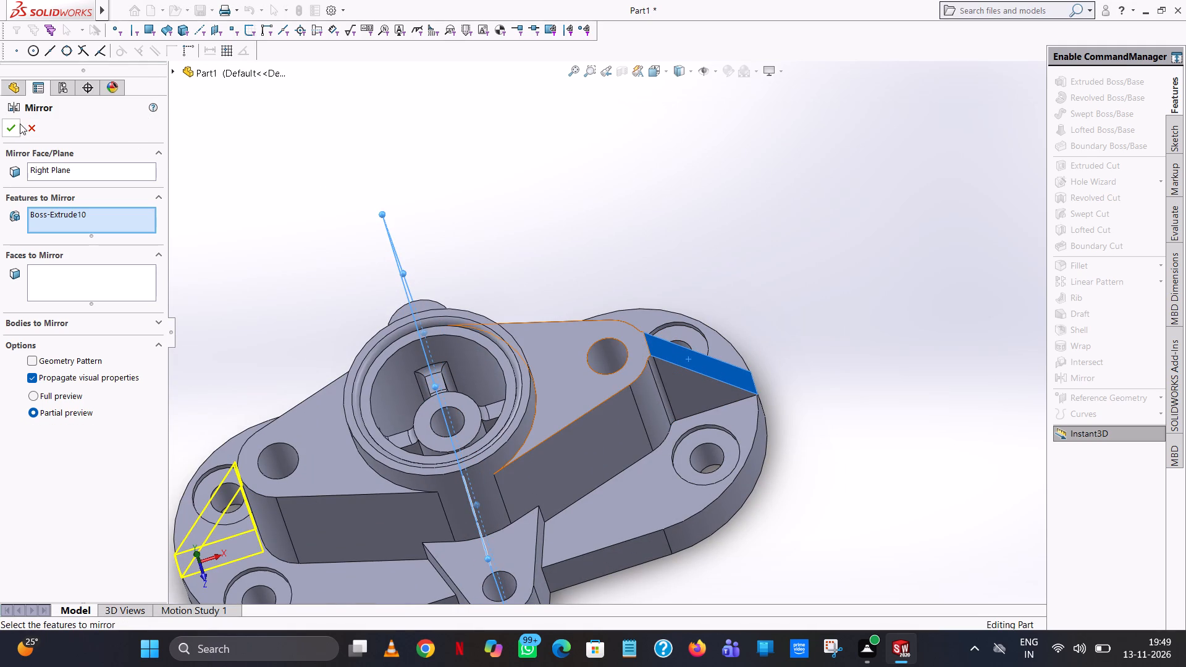
{"action": "left_click", "coordinate": [19, 124]}
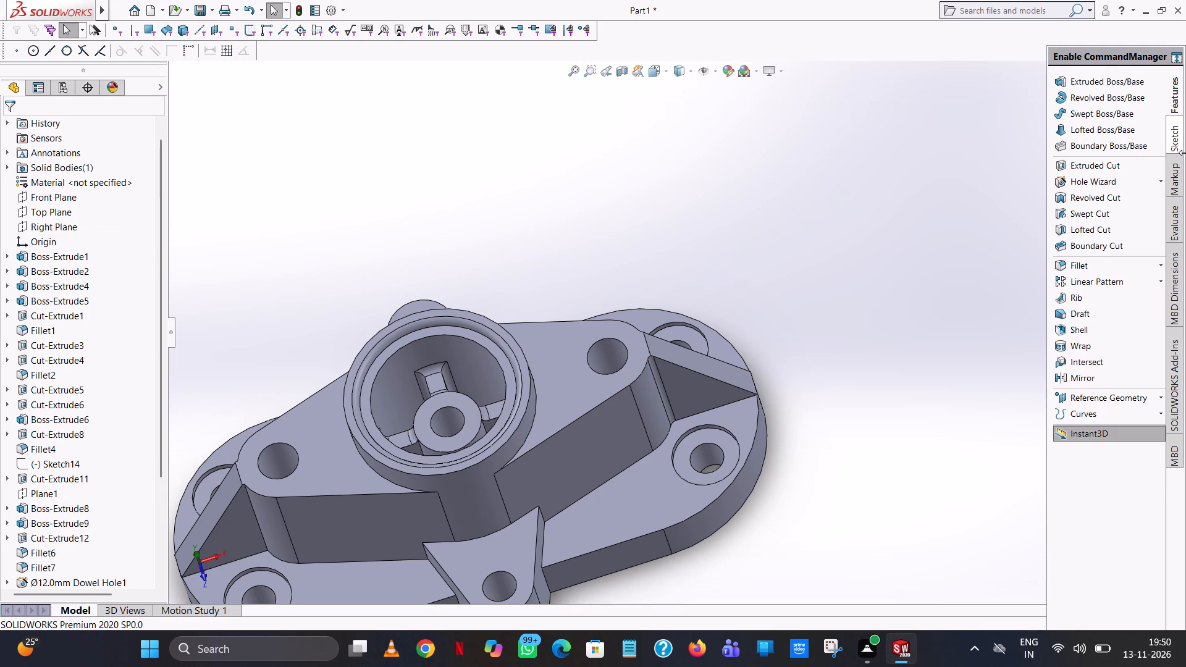
Apply separate 2 mm fillets to the two base edges where the raised body meets the flange, either side of the front lug.
{"action": "left_click", "coordinate": [1108, 266]}
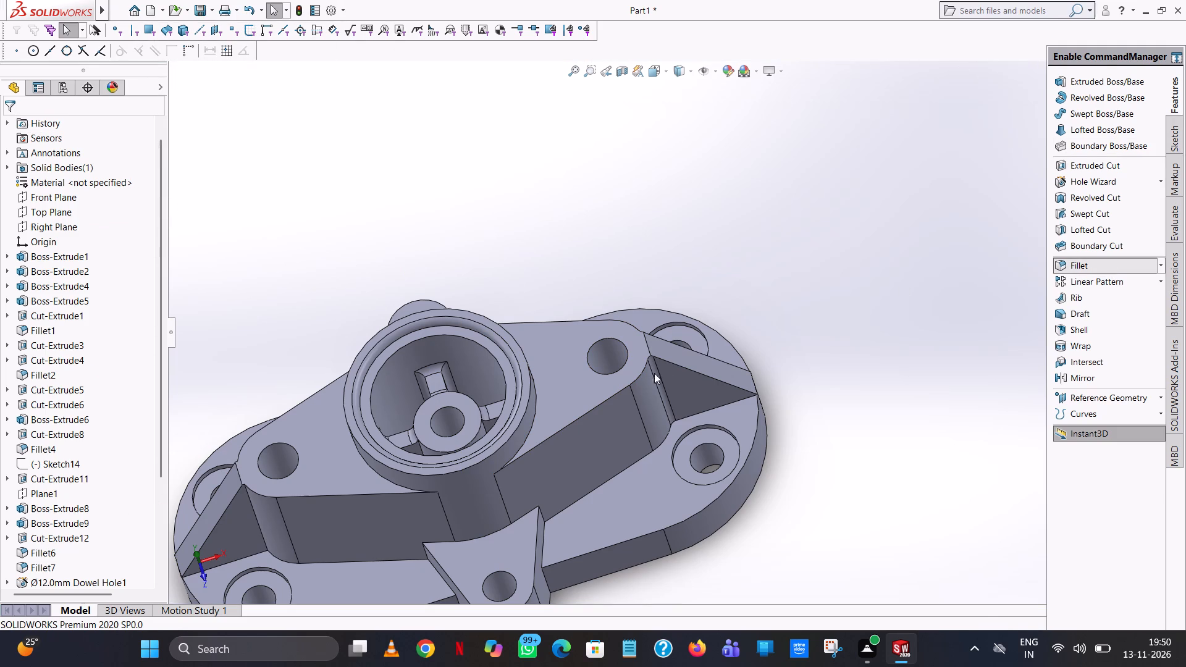
{"action": "left_click", "coordinate": [570, 503]}
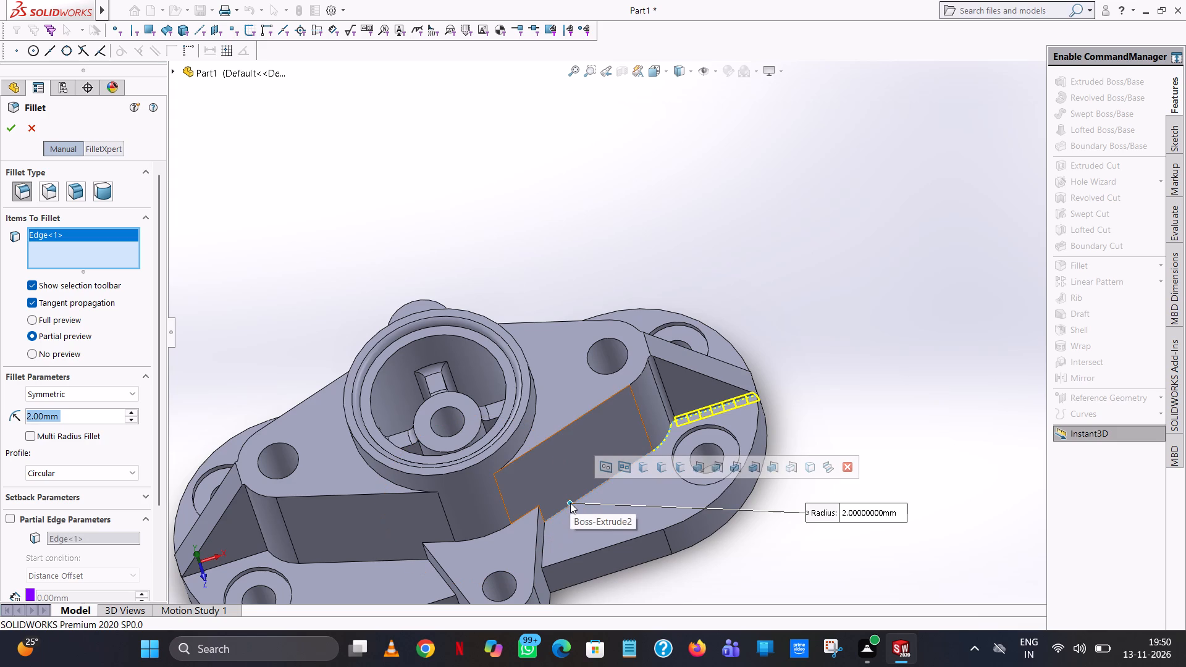
{"action": "left_click", "coordinate": [7, 130]}
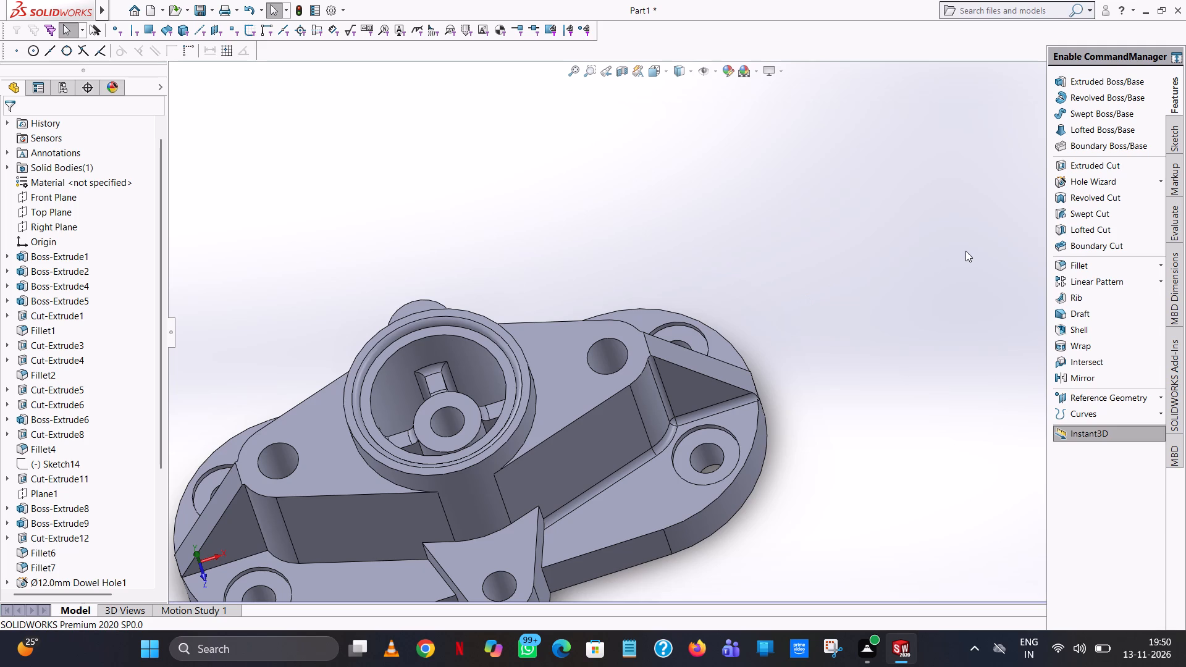
{"action": "left_click", "coordinate": [1113, 258]}
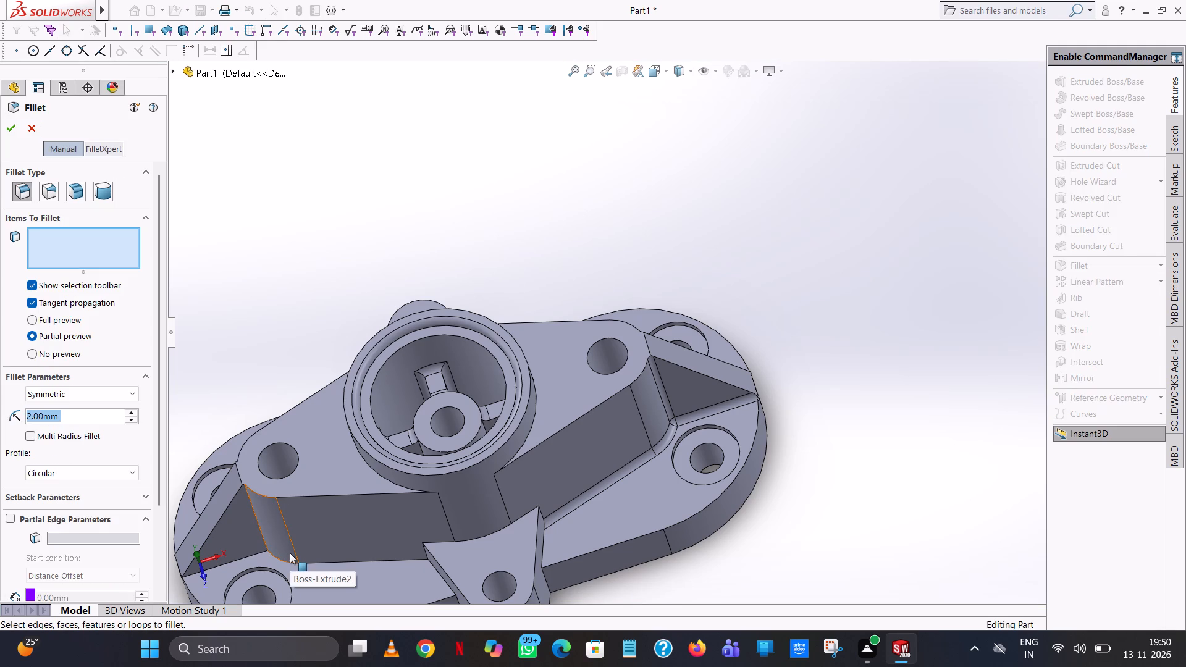
{"action": "left_click", "coordinate": [355, 560]}
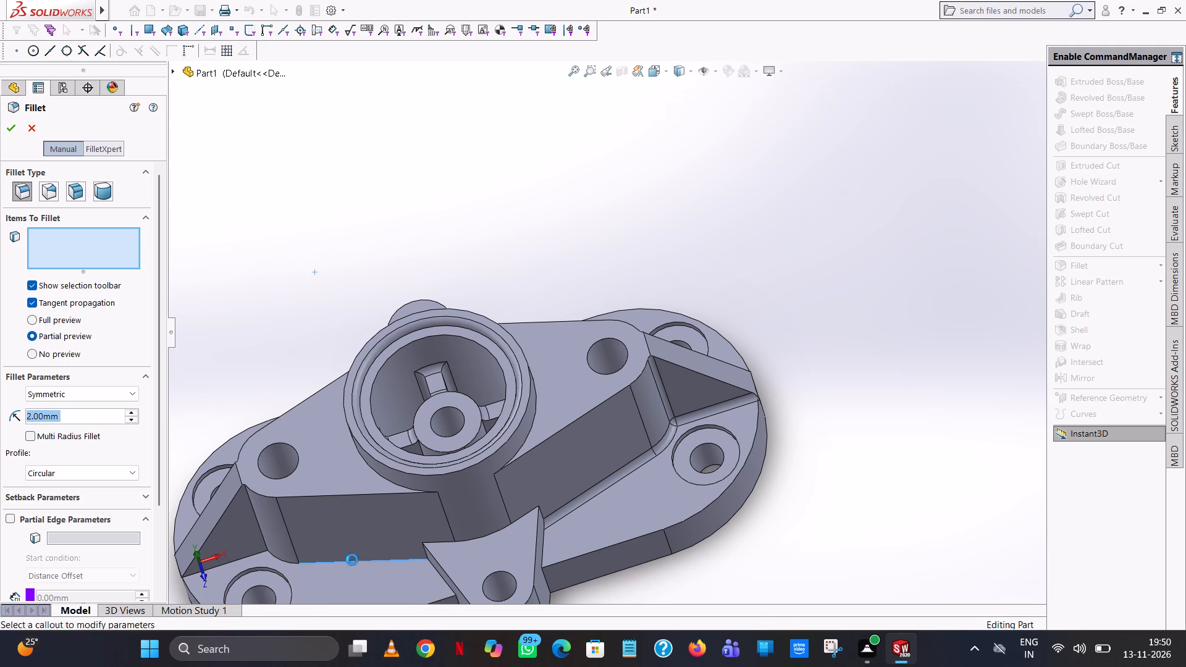
{"action": "left_click", "coordinate": [12, 119]}
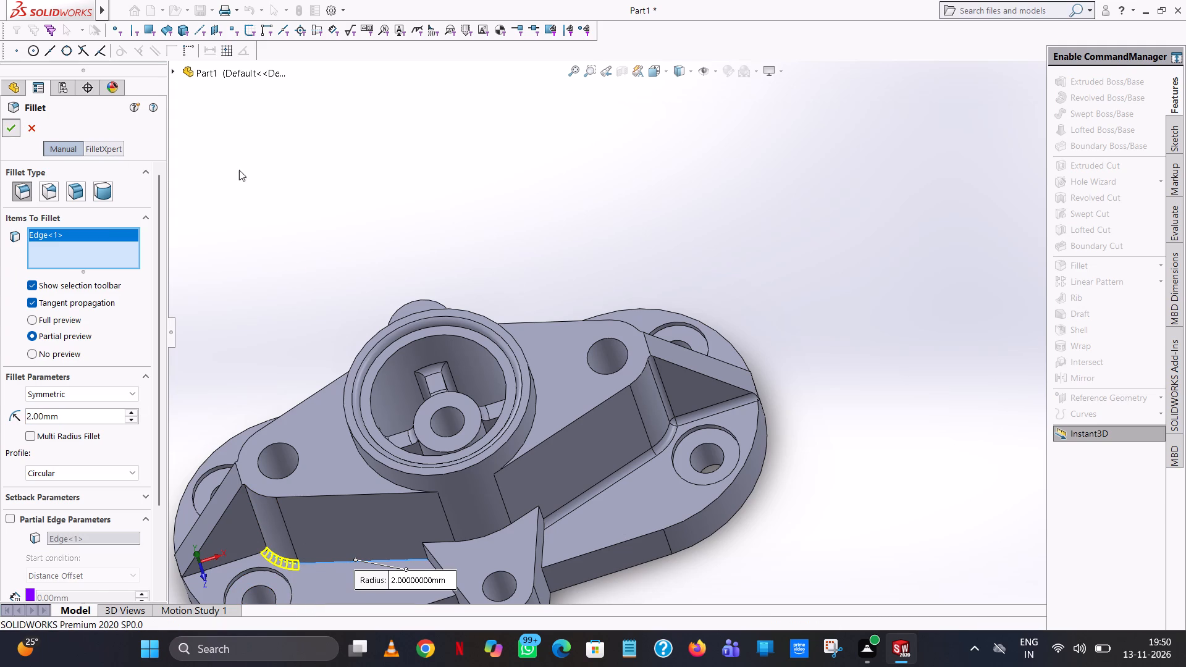
Apply separate 2 mm fillets to the two matching base edges on the opposite side of the raised body, either side of the other lug.
{"action": "middle_click_drag", "start_coordinate": [565, 282], "coordinate": [584, 279]}
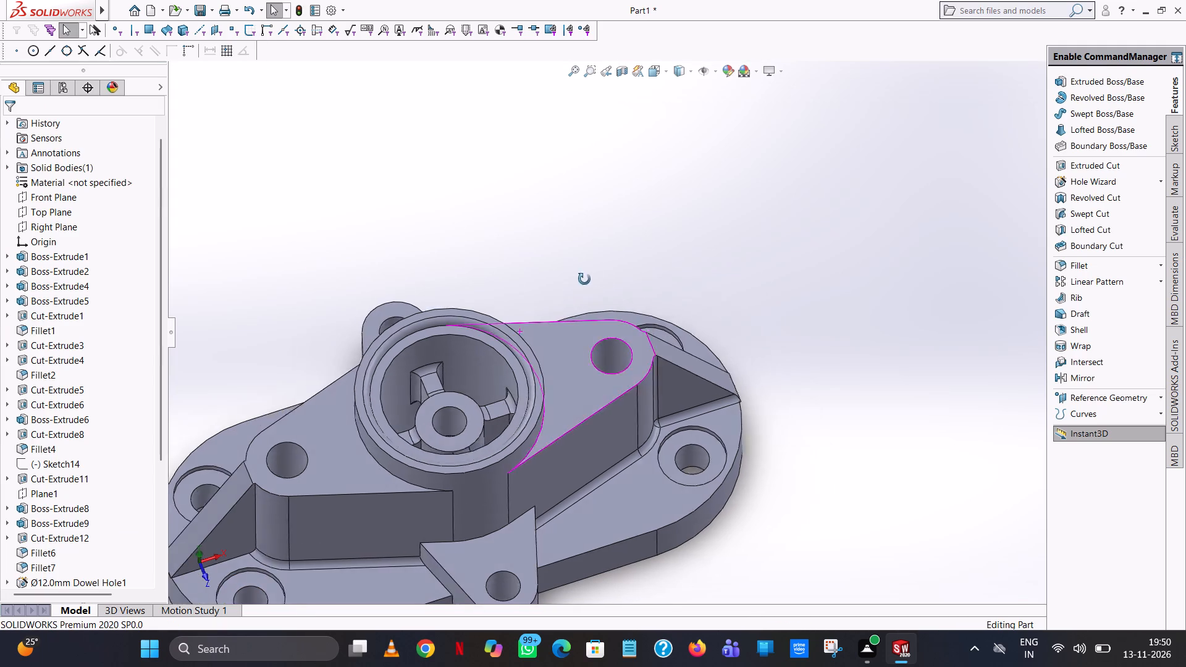
{"action": "middle_click_drag", "start_coordinate": [584, 279], "coordinate": [663, 414]}
{"action": "scroll", "coordinate": [578, 394], "scroll_direction": "up", "scroll_amount": 1}
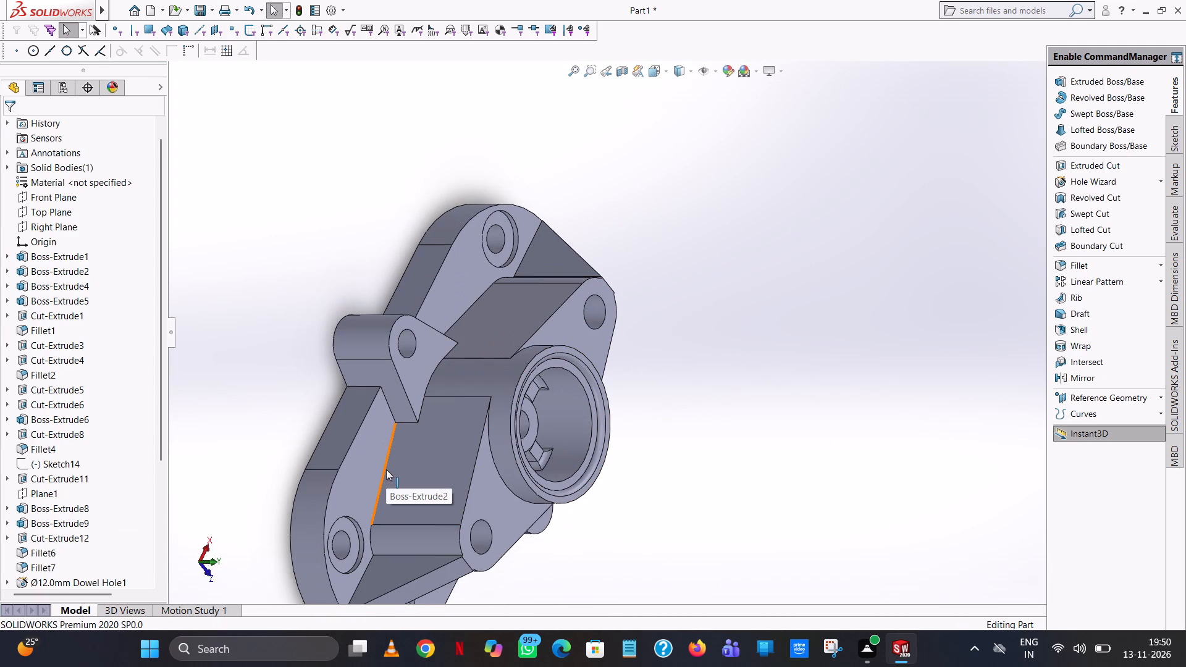
{"action": "left_click", "coordinate": [386, 469]}
{"action": "left_click", "coordinate": [886, 206]}
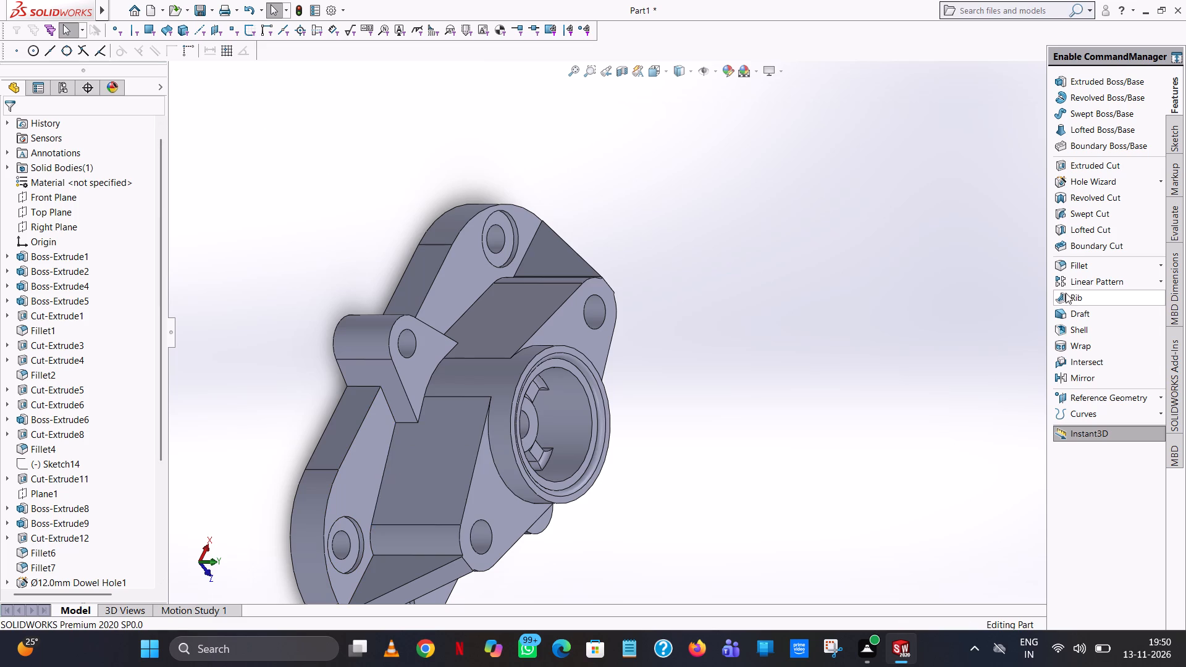
{"action": "left_click", "coordinate": [1071, 269]}
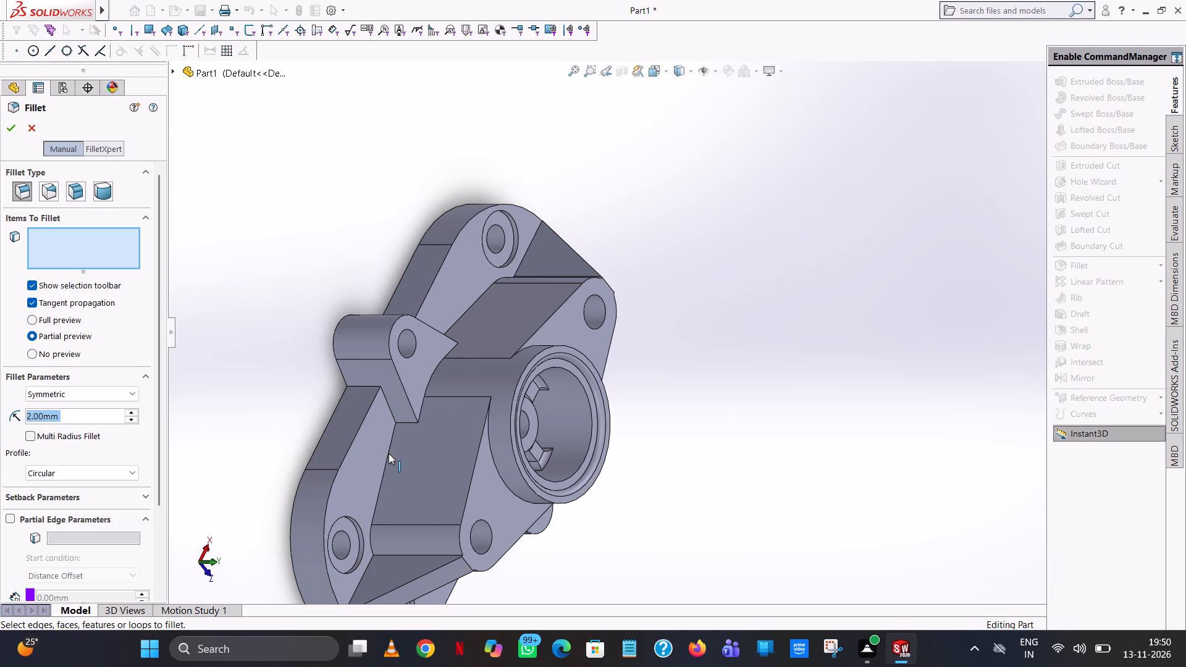
{"action": "left_click", "coordinate": [387, 451]}
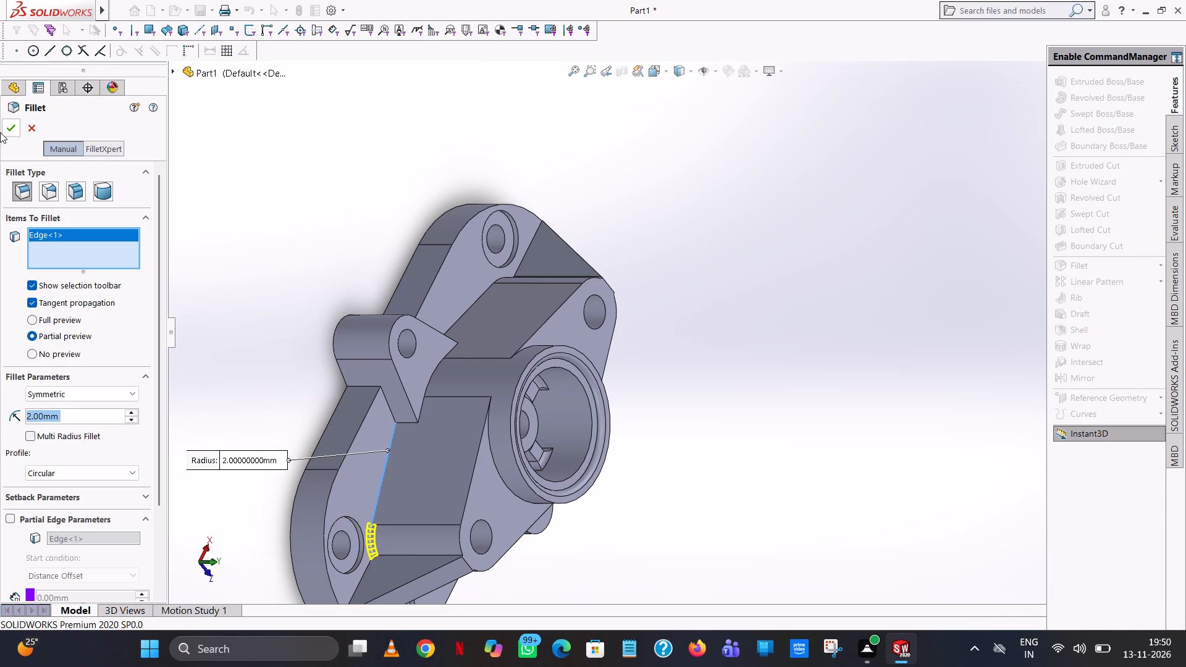
{"action": "left_click", "coordinate": [11, 127]}
{"action": "left_click", "coordinate": [624, 157]}
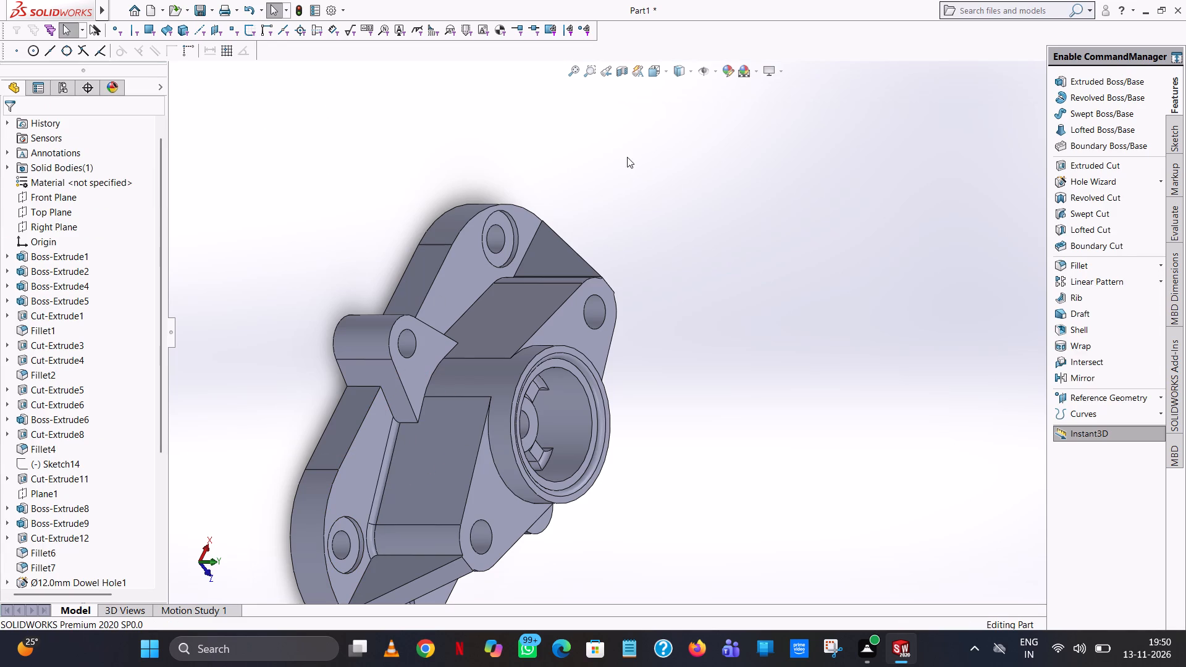
{"action": "left_click", "coordinate": [1077, 268]}
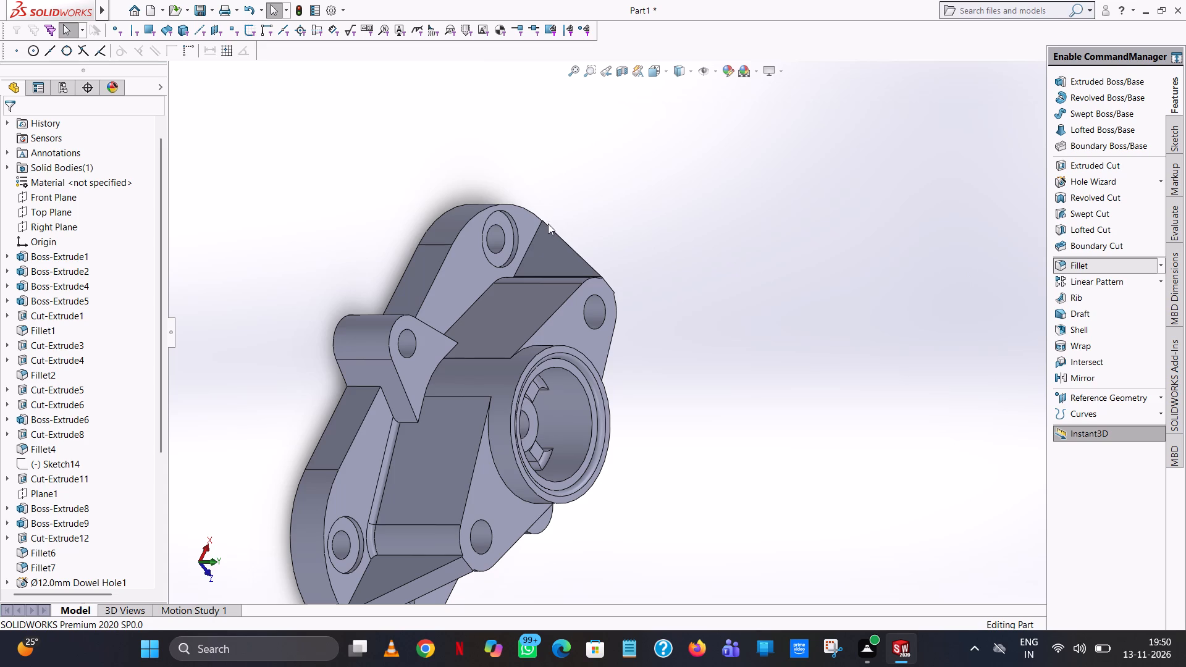
{"action": "middle_click_drag", "start_coordinate": [528, 255], "coordinate": [507, 346]}
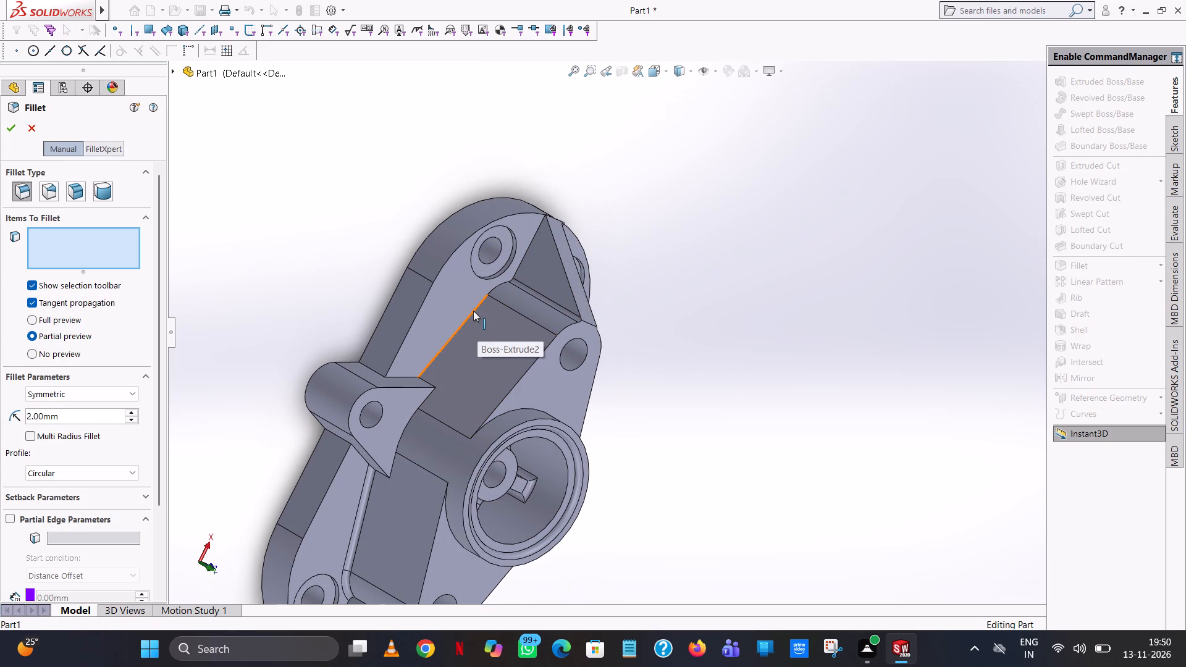
{"action": "left_click", "coordinate": [473, 311]}
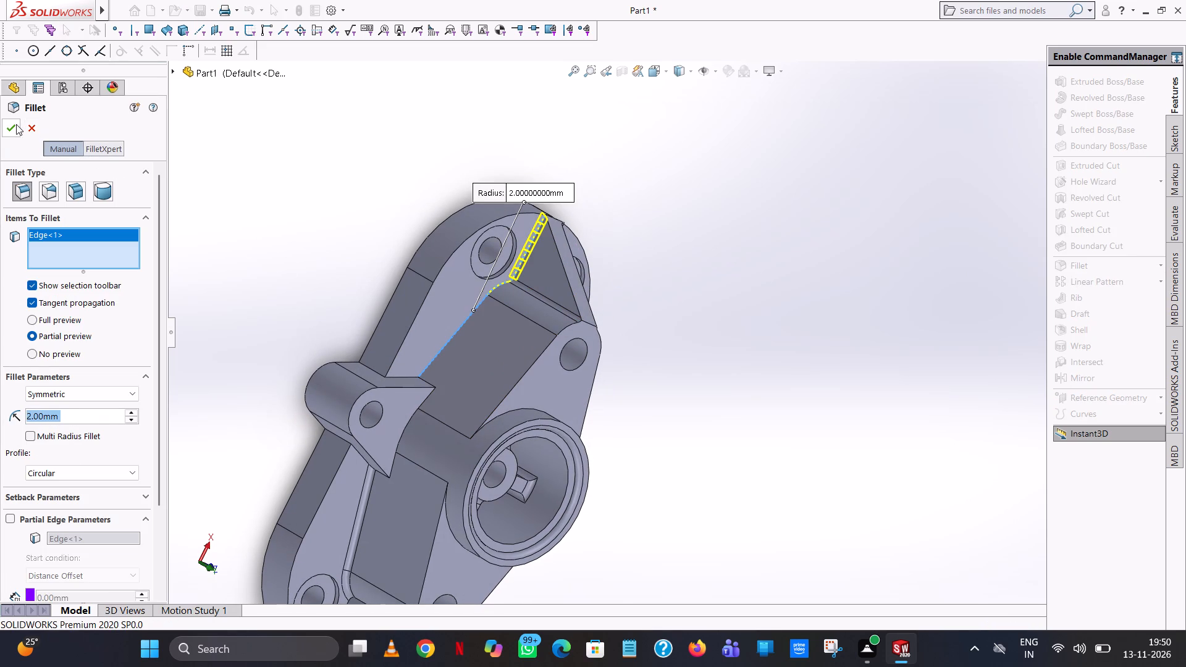
{"action": "left_click", "coordinate": [15, 124]}
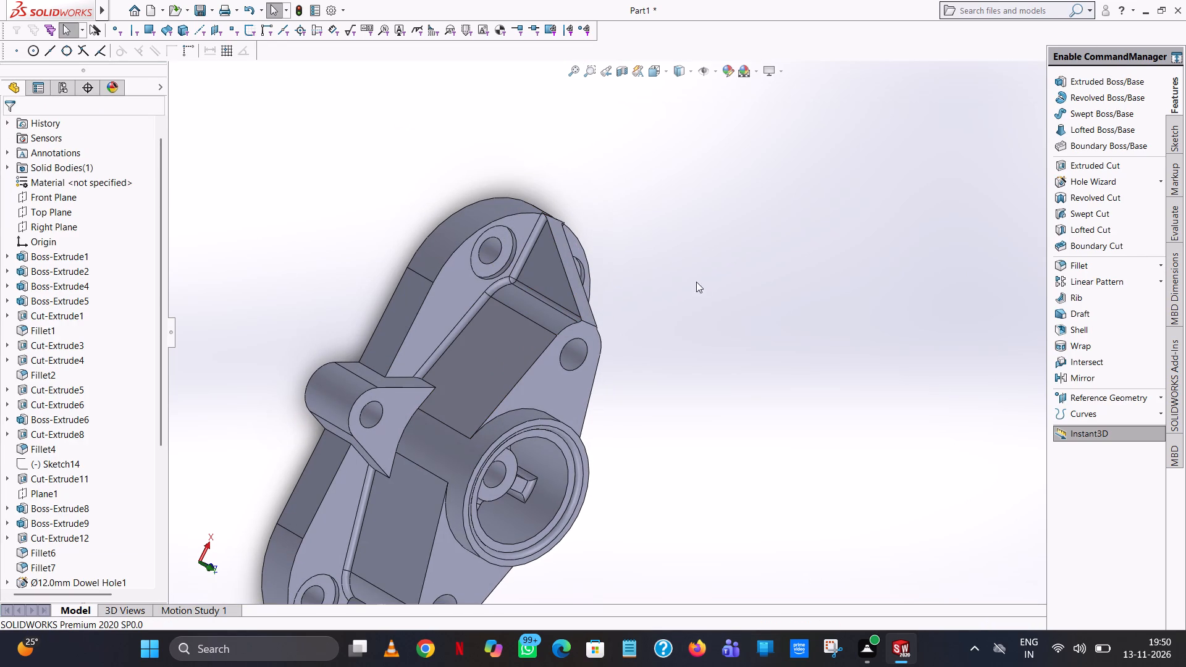
Fillet the edge where the mirrored rib meets the rounded end of the raised body with a 2 mm radius.
{"action": "left_click", "coordinate": [1076, 262]}
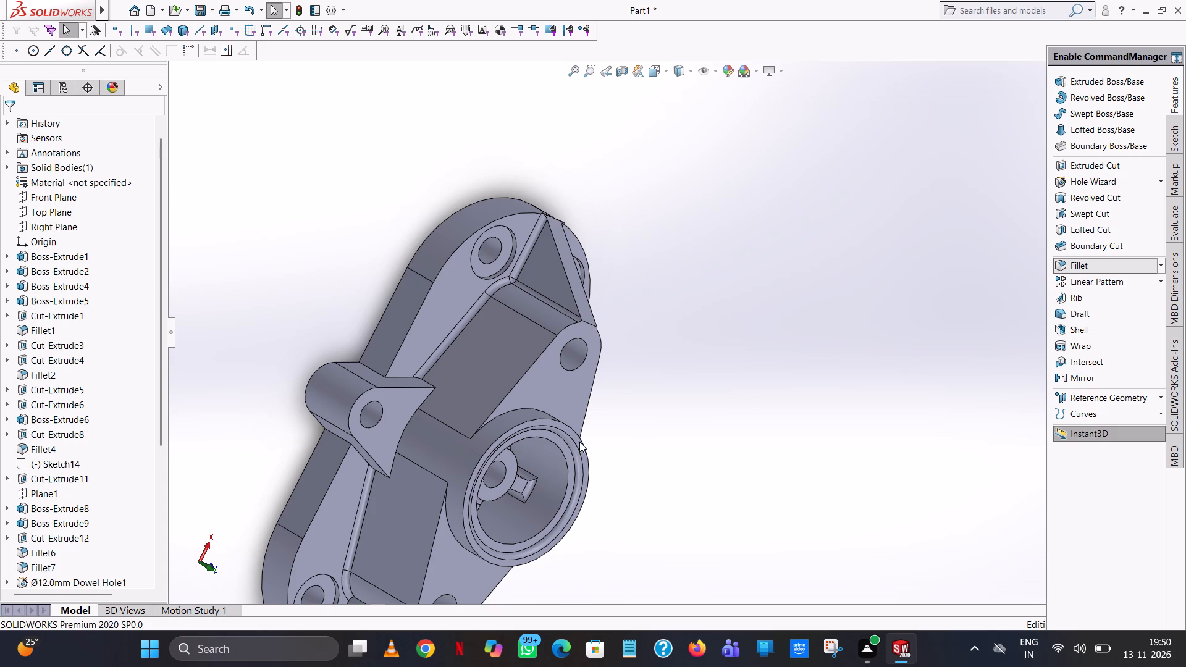
{"action": "middle_click_drag", "start_coordinate": [361, 471], "coordinate": [360, 362]}
{"action": "scroll", "coordinate": [345, 416], "scroll_direction": "up", "scroll_amount": 1}
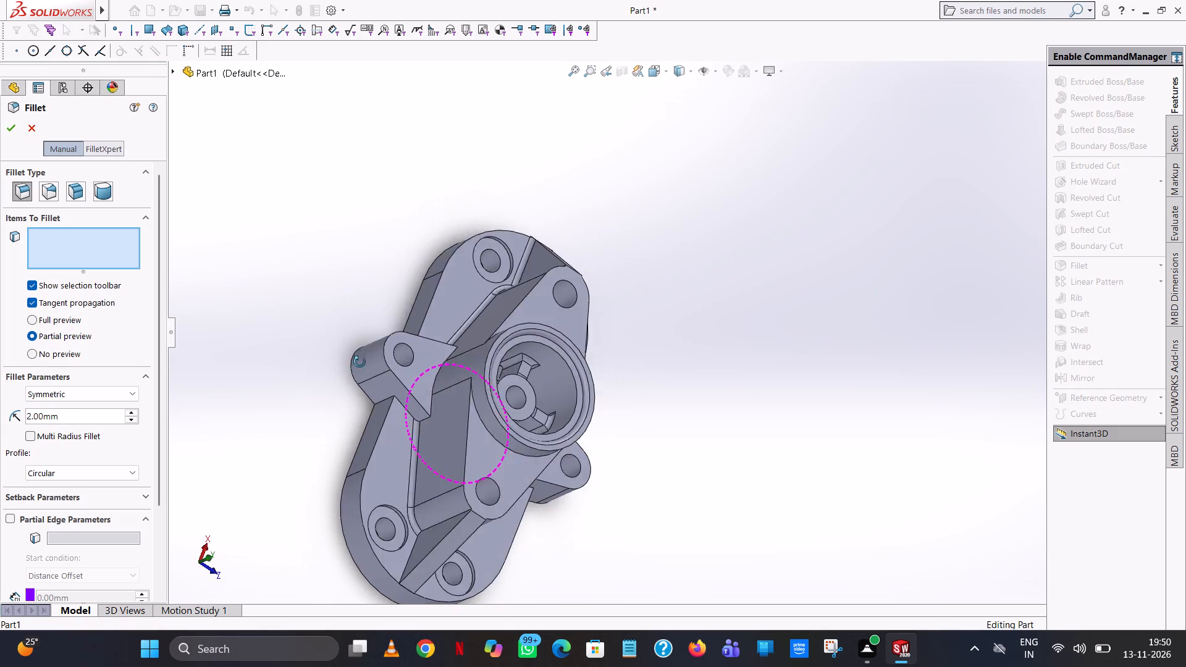
{"action": "middle_click_drag", "start_coordinate": [360, 362], "coordinate": [381, 419]}
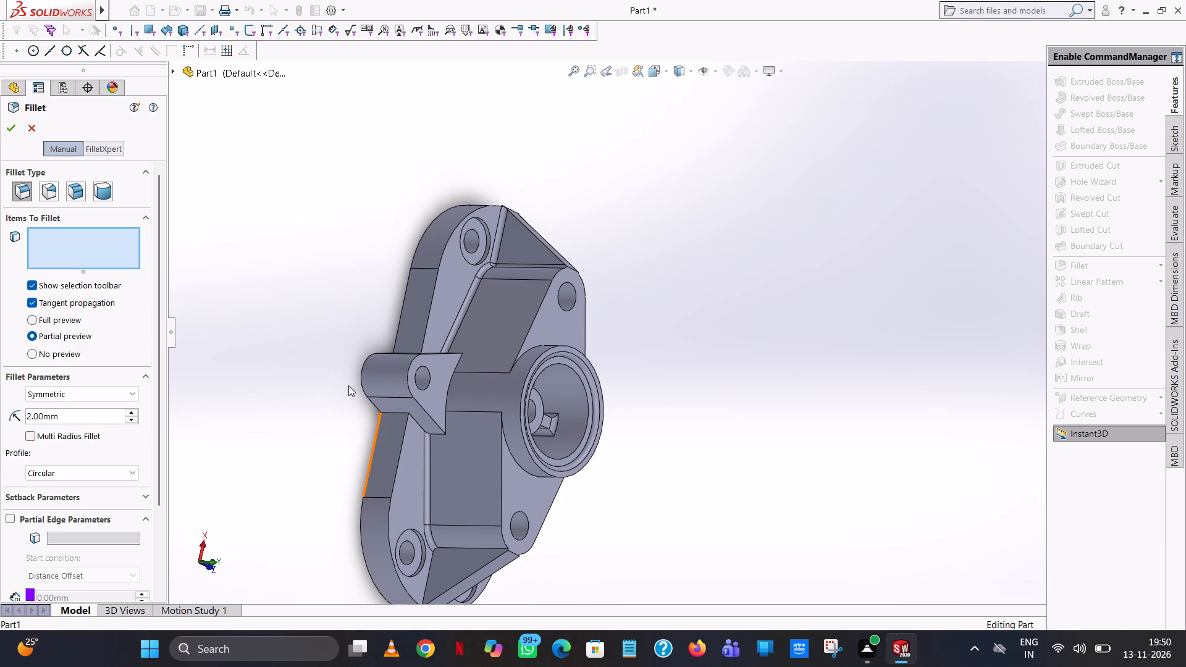
{"action": "left_click", "coordinate": [466, 548]}
{"action": "left_click", "coordinate": [4, 124]}
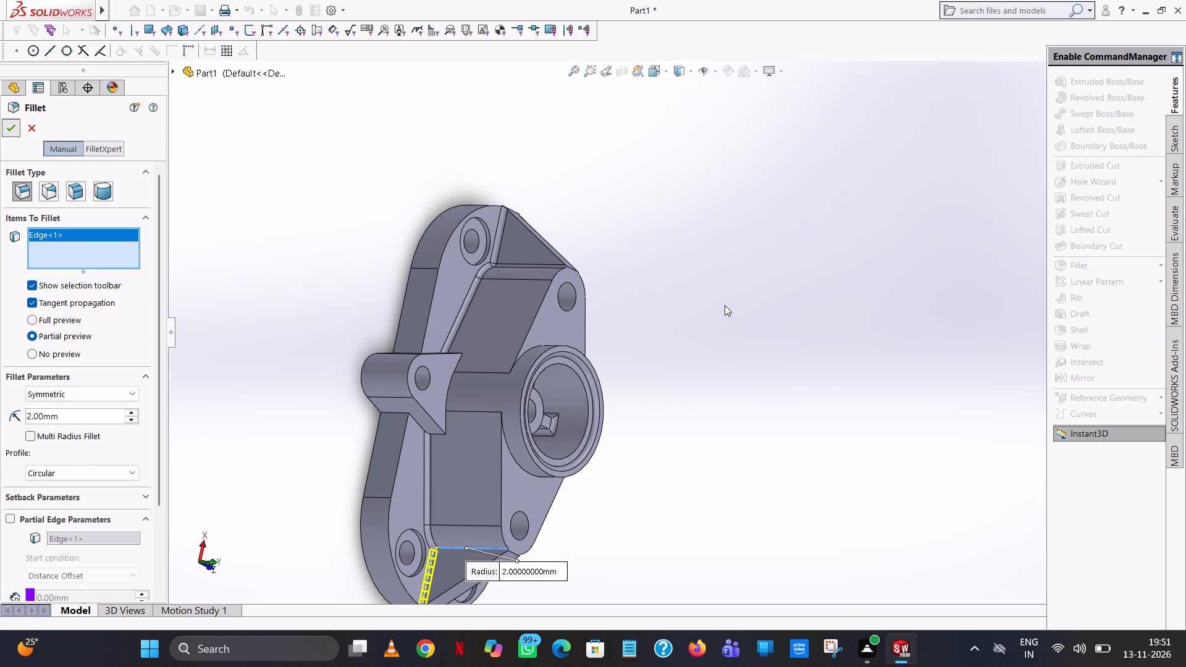
Fillet the upright edge where the rib meets the body's rounded end, on the front lug's side, with a 2 mm radius.
{"action": "middle_click_drag", "start_coordinate": [615, 503], "coordinate": [528, 349]}
{"action": "scroll", "coordinate": [605, 469], "scroll_direction": "up", "scroll_amount": 1}
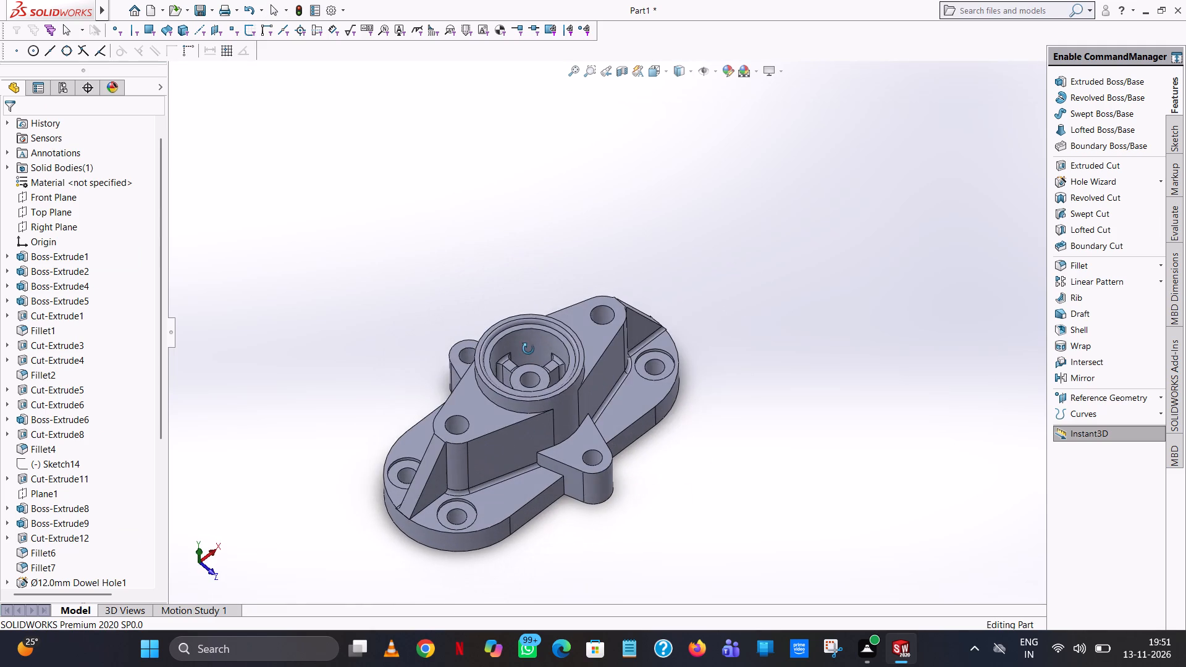
{"action": "middle_click_drag", "start_coordinate": [528, 349], "coordinate": [521, 340]}
{"action": "left_click", "coordinate": [1106, 268]}
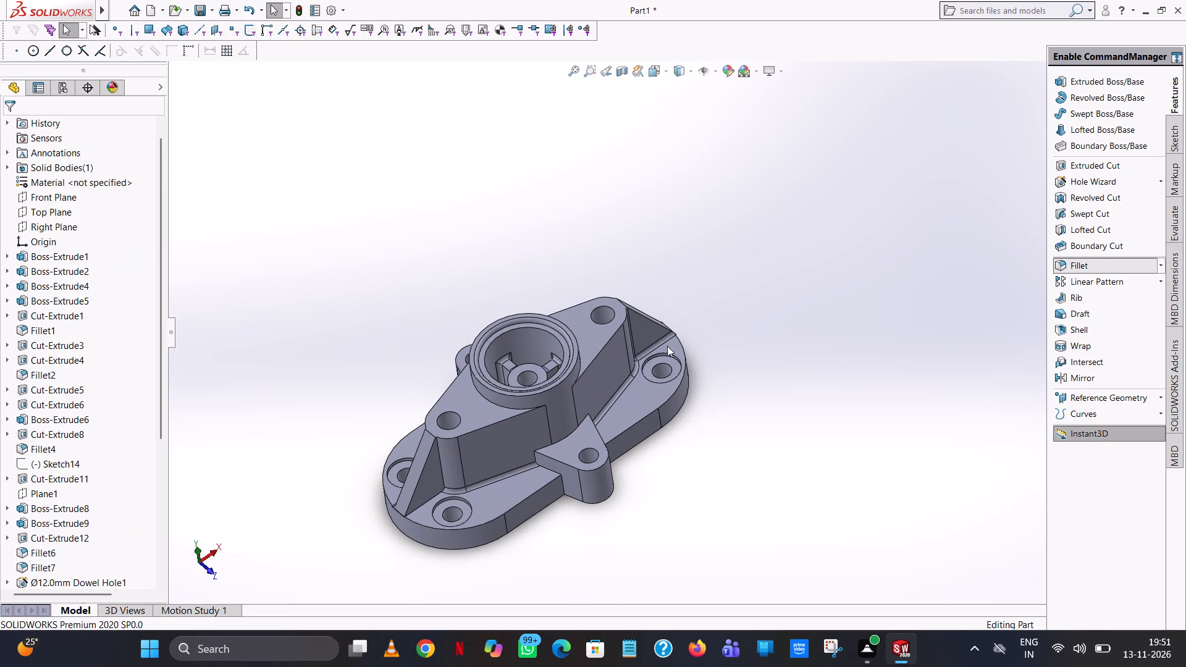
{"action": "left_click", "coordinate": [443, 477]}
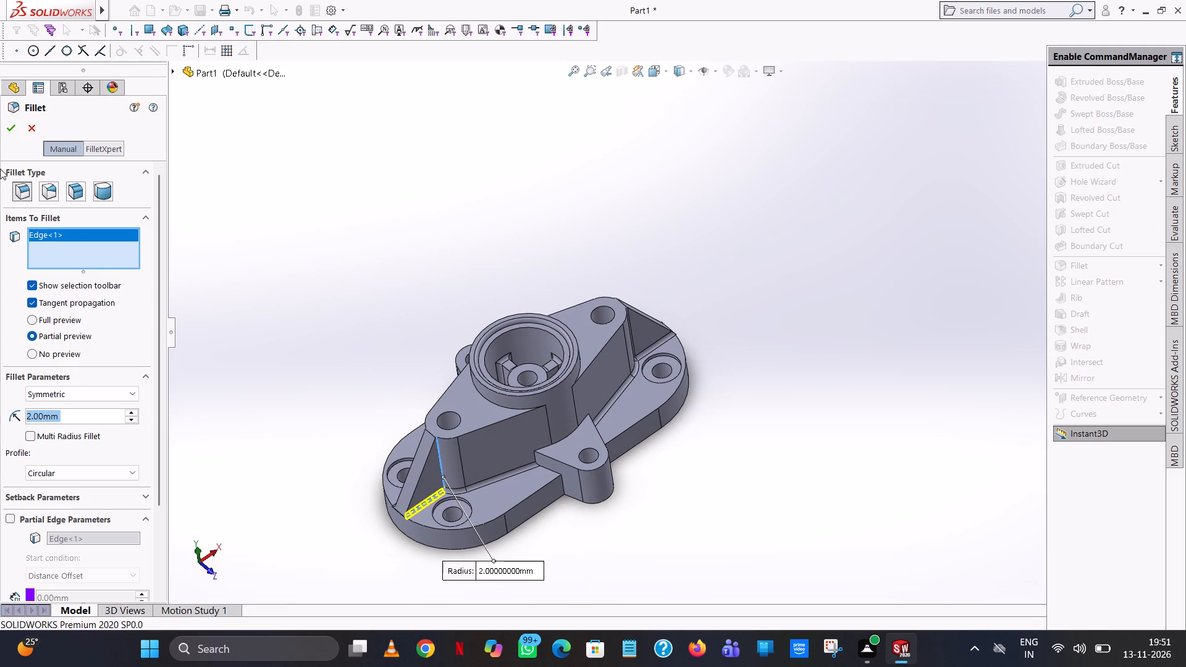
{"action": "double_click", "coordinate": [7, 118]}
{"action": "left_click", "coordinate": [11, 130]}
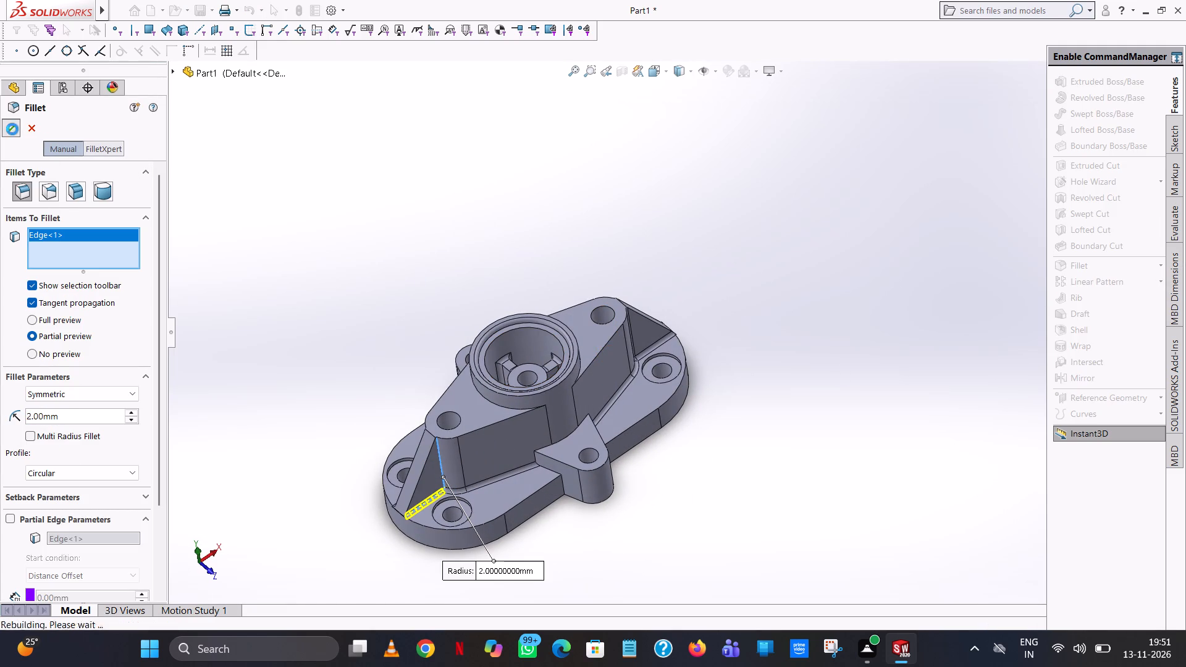
{"action": "left_click", "coordinate": [620, 236]}
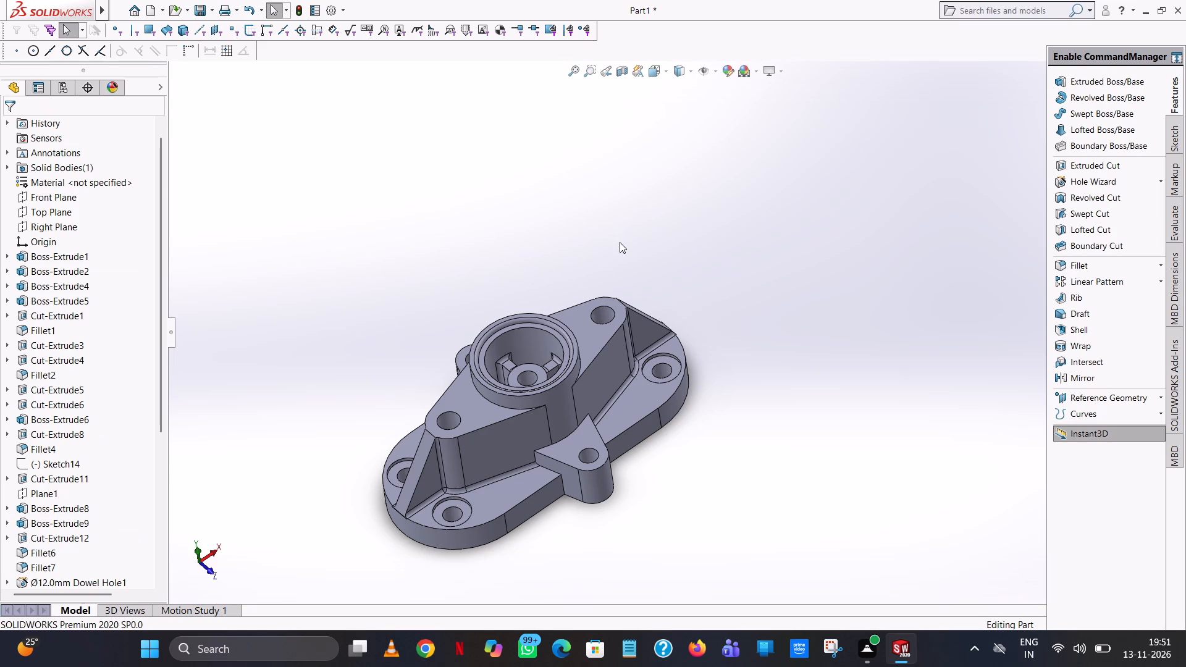
Apply one 2 mm fillet to the two lugs' side edges at the body and flange, one raised-body side face and the flange's bottom outer edge.
{"action": "middle_click_drag", "start_coordinate": [620, 251], "coordinate": [628, 320]}
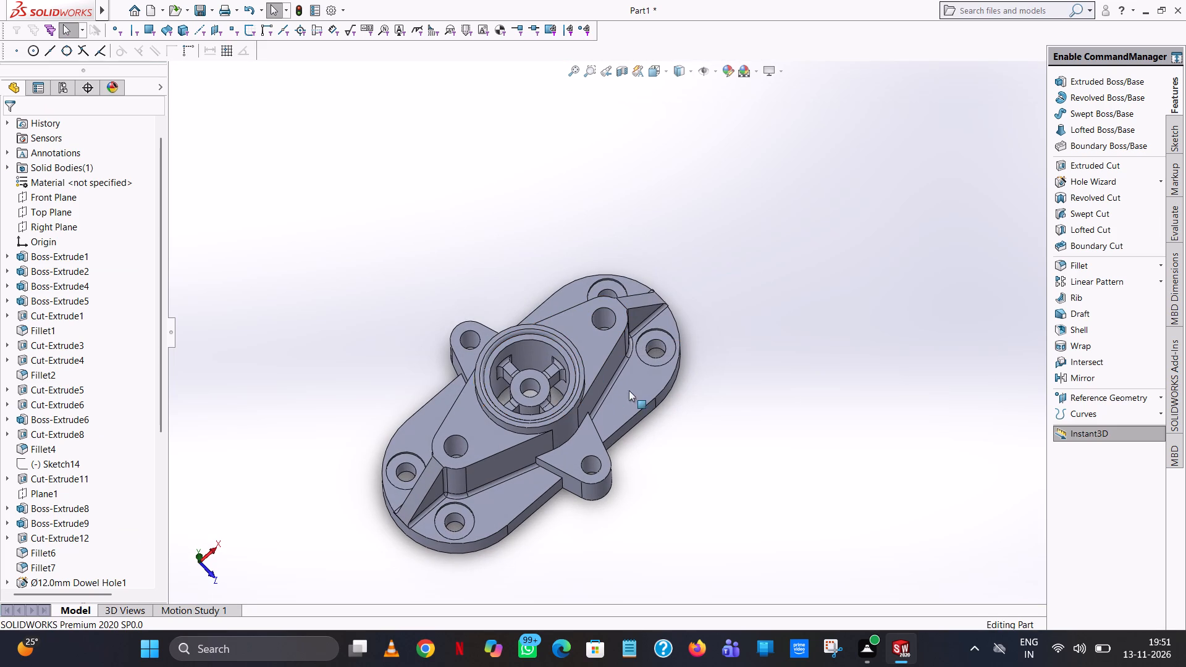
{"action": "left_click", "coordinate": [1076, 264]}
{"action": "middle_click_drag", "start_coordinate": [607, 416], "coordinate": [574, 429]}
{"action": "scroll", "coordinate": [591, 427], "scroll_direction": "up", "scroll_amount": 1}
{"action": "scroll", "coordinate": [608, 425], "scroll_direction": "down", "scroll_amount": 9}
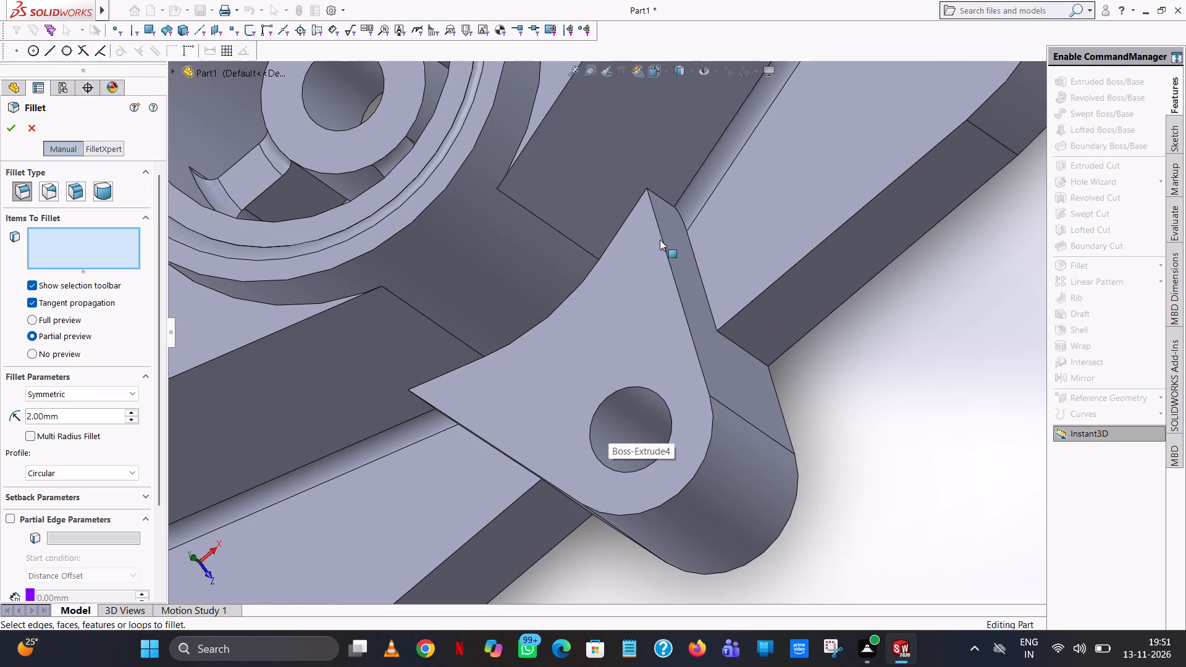
{"action": "left_click", "coordinate": [661, 199]}
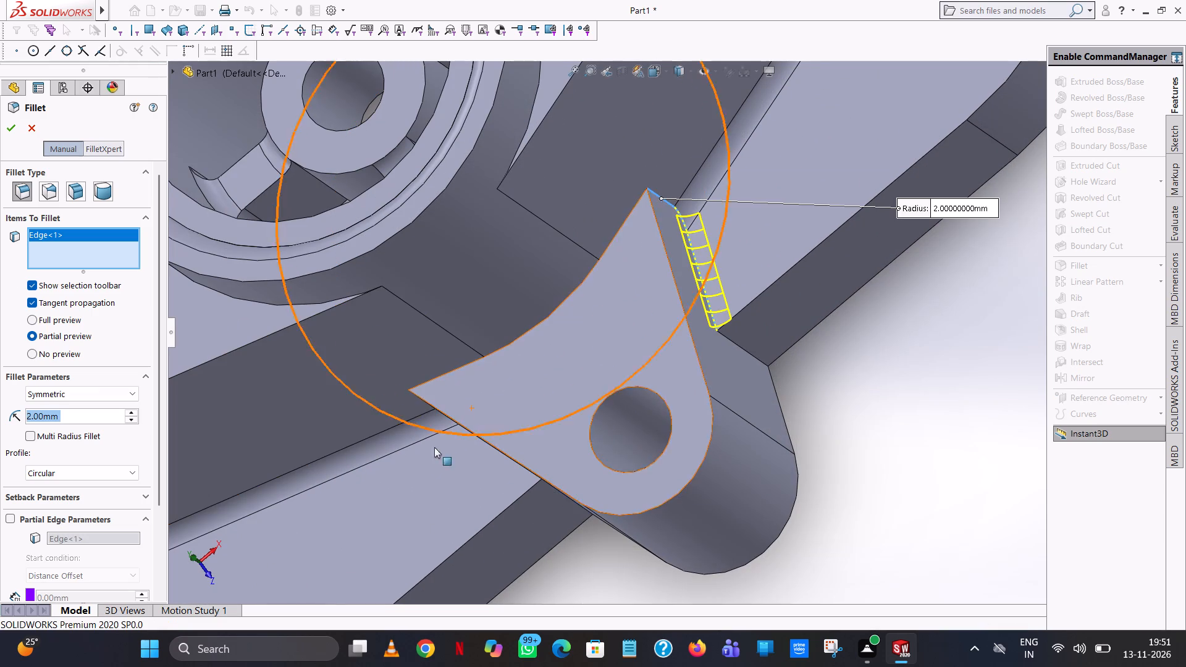
{"action": "middle_click_drag", "start_coordinate": [424, 455], "coordinate": [498, 354]}
{"action": "left_click", "coordinate": [444, 381]}
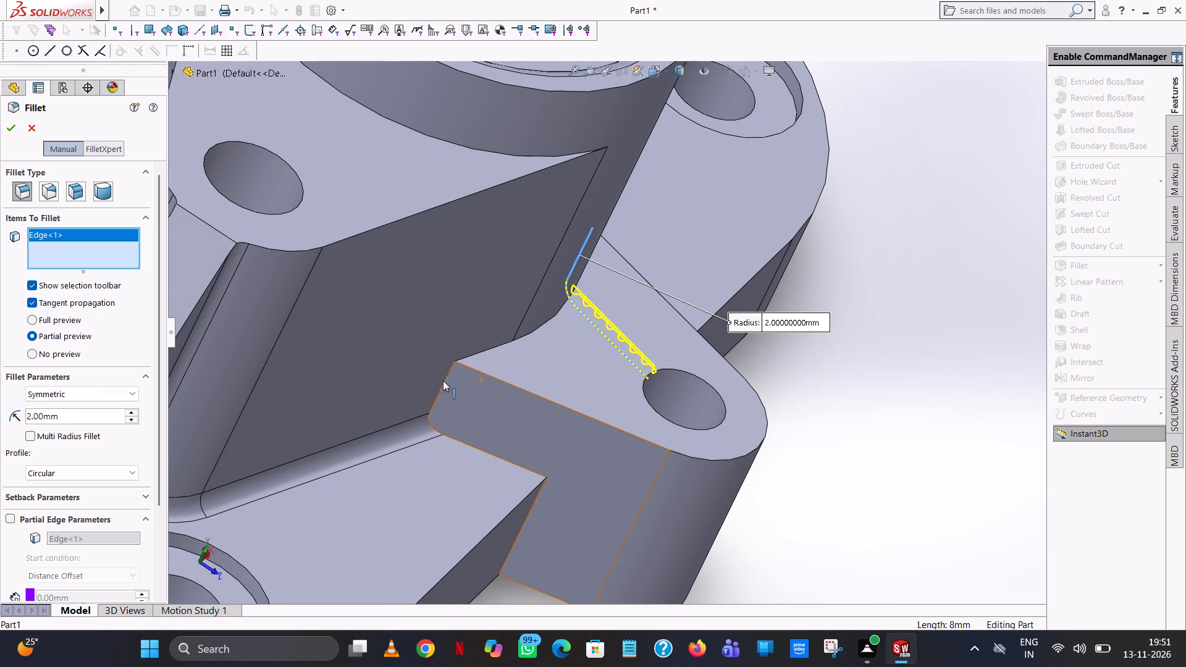
{"action": "scroll", "coordinate": [440, 390], "scroll_direction": "up", "scroll_amount": 6}
{"action": "middle_click_drag", "start_coordinate": [473, 362], "coordinate": [517, 469]}
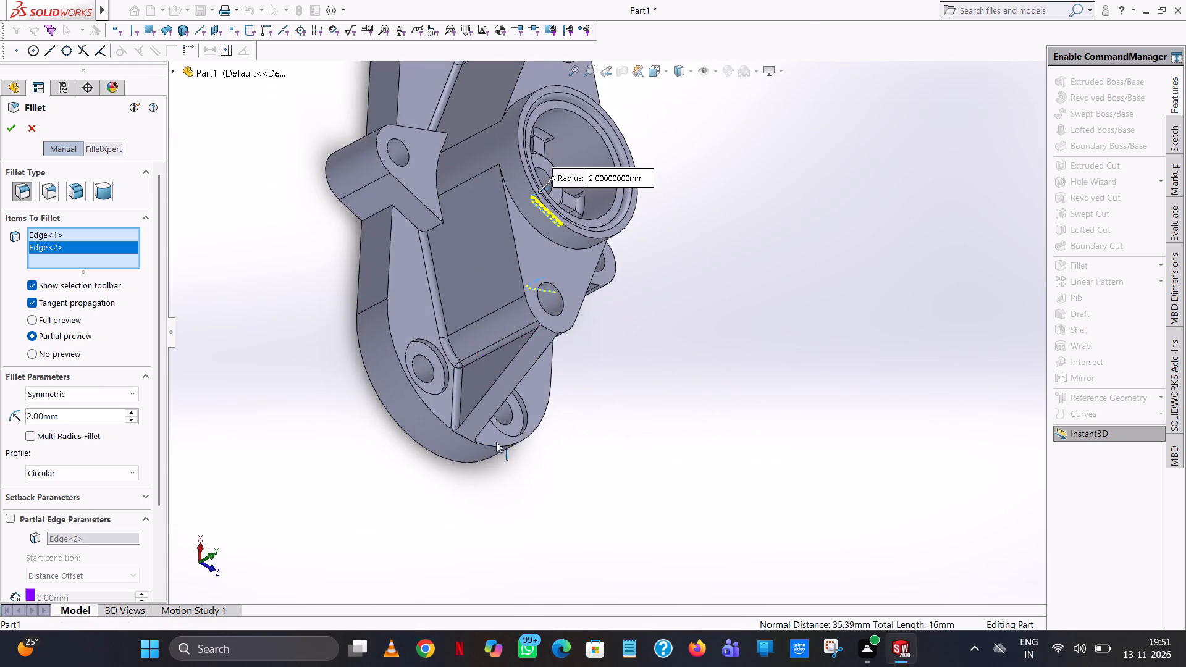
{"action": "scroll", "coordinate": [423, 226], "scroll_direction": "down", "scroll_amount": 8}
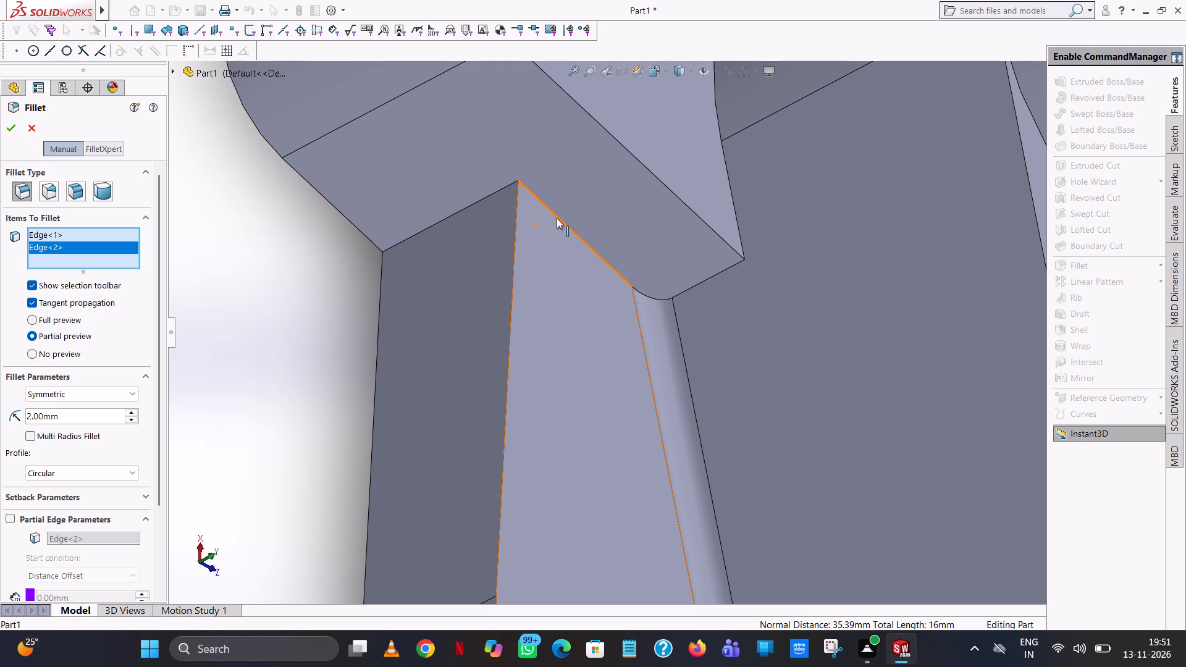
{"action": "left_click", "coordinate": [557, 218]}
{"action": "scroll", "coordinate": [714, 276], "scroll_direction": "up", "scroll_amount": 7}
{"action": "middle_click_drag", "start_coordinate": [687, 168], "coordinate": [727, 410]}
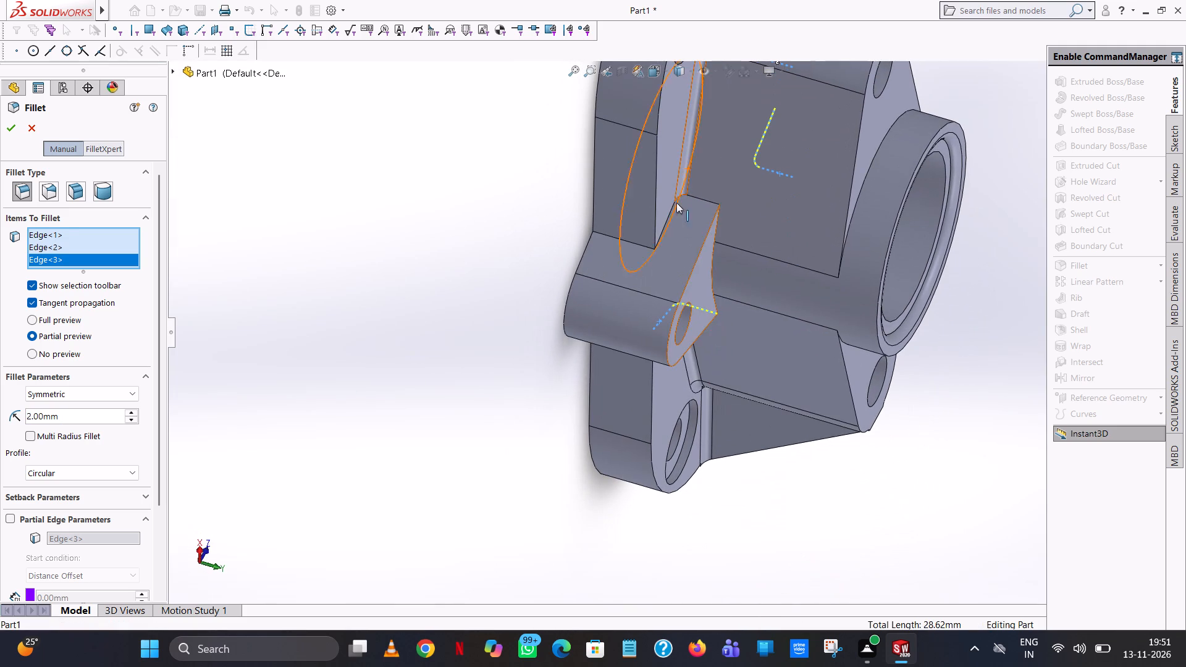
{"action": "left_click", "coordinate": [706, 197]}
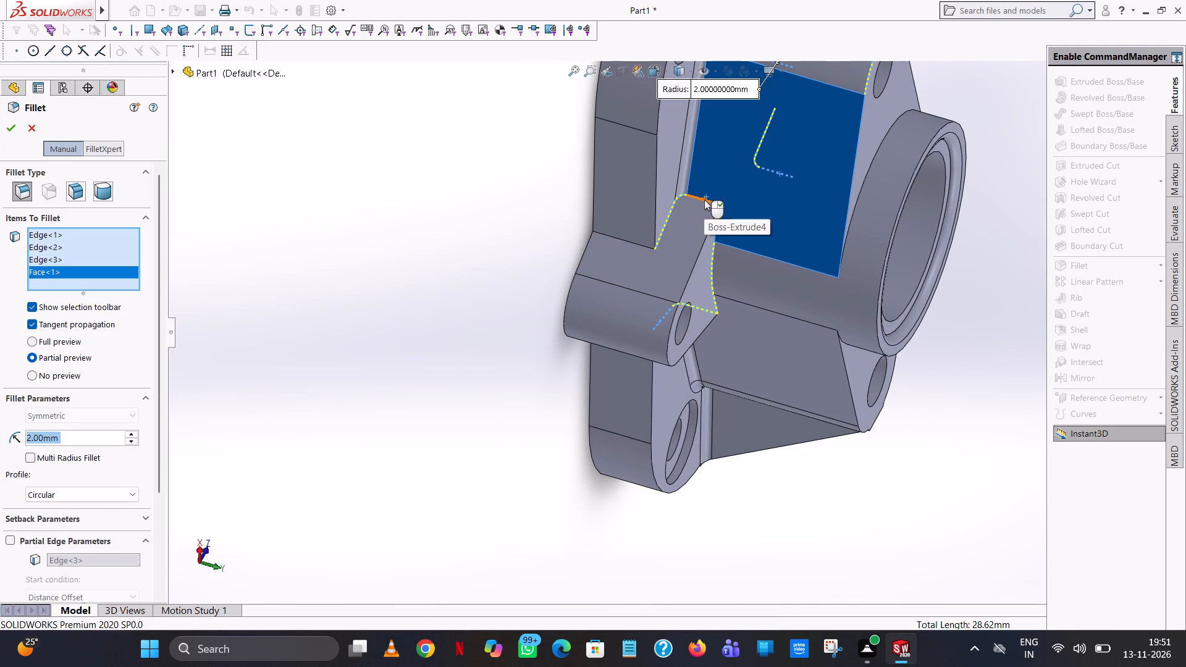
{"action": "left_click", "coordinate": [712, 188]}
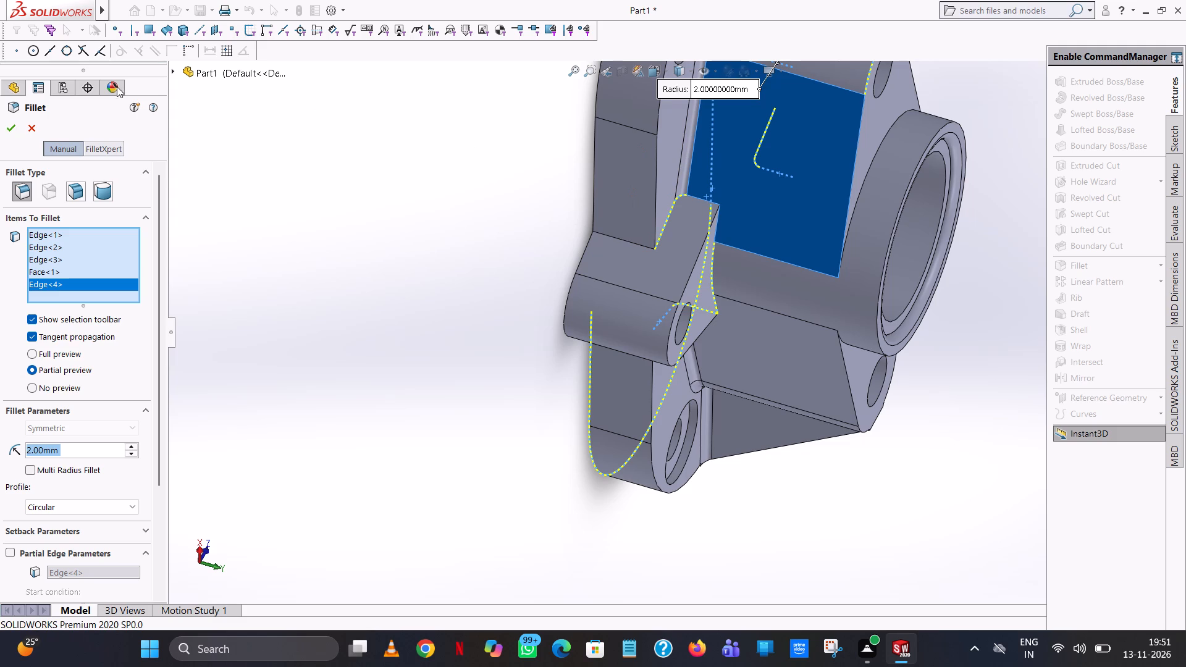
{"action": "left_click", "coordinate": [8, 127]}
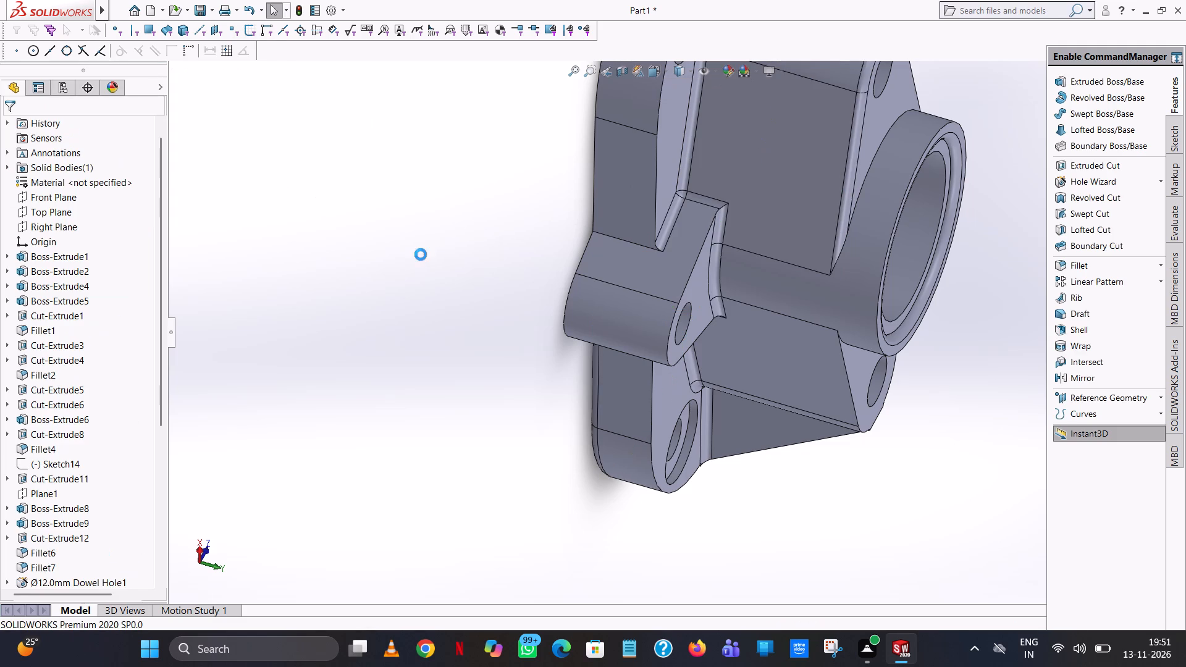
Fillet the curved edge where the front lug's top meets the raised body around the central boss with a 2 mm radius.
{"action": "middle_click_drag", "start_coordinate": [416, 255], "coordinate": [340, 31]}
{"action": "scroll", "coordinate": [390, 211], "scroll_direction": "up", "scroll_amount": 1}
{"action": "scroll", "coordinate": [353, 59], "scroll_direction": "up", "scroll_amount": 1}
{"action": "middle_click_drag", "start_coordinate": [281, 15], "coordinate": [228, 46]}
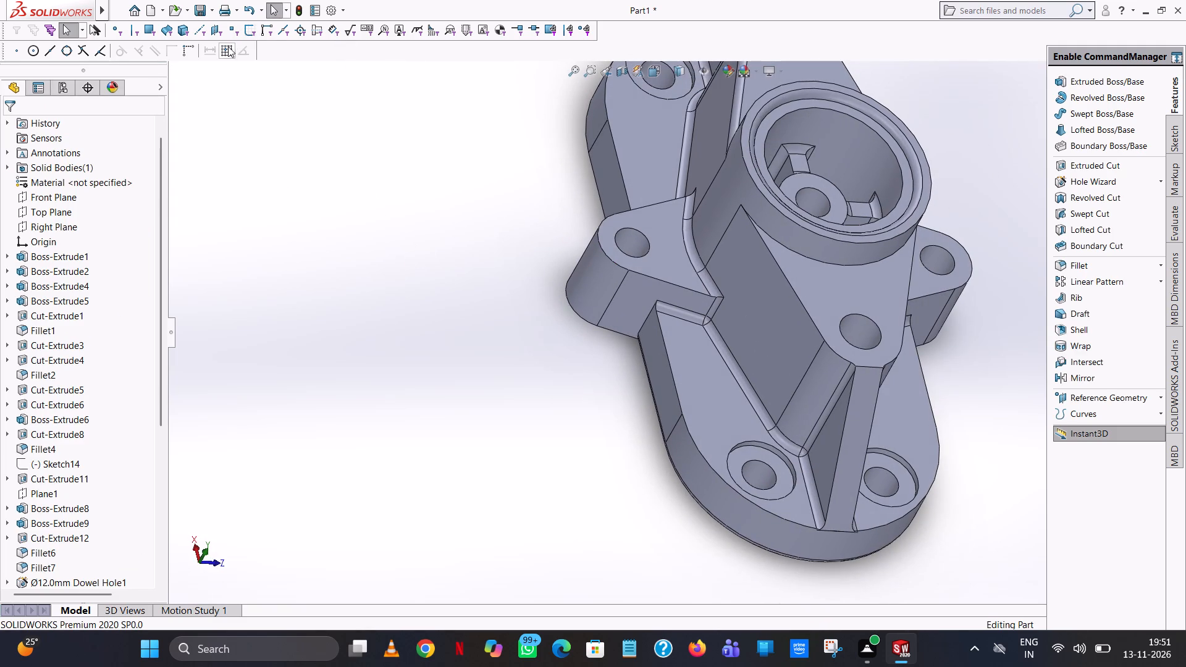
{"action": "middle_click_drag", "start_coordinate": [228, 46], "coordinate": [239, 95]}
{"action": "scroll", "coordinate": [236, 94], "scroll_direction": "down", "scroll_amount": 1}
{"action": "scroll", "coordinate": [823, 226], "scroll_direction": "up", "scroll_amount": 5}
{"action": "scroll", "coordinate": [827, 246], "scroll_direction": "down", "scroll_amount": 1}
{"action": "middle_click_drag", "start_coordinate": [852, 323], "coordinate": [774, 333]}
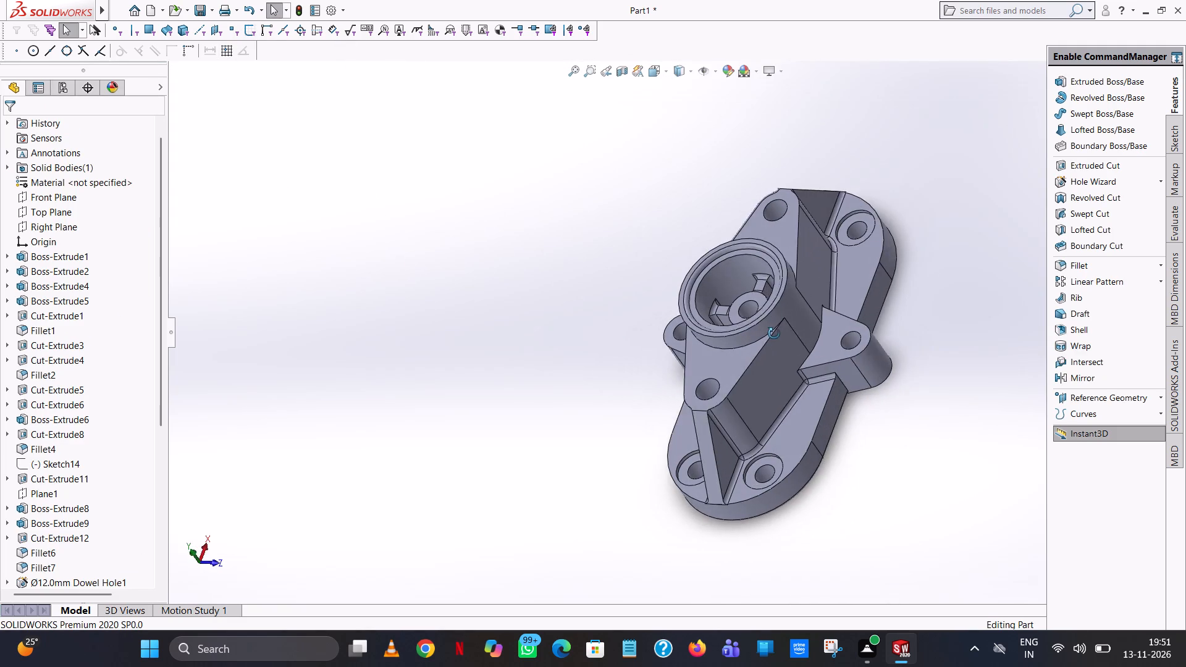
{"action": "middle_click_drag", "start_coordinate": [774, 333], "coordinate": [780, 361]}
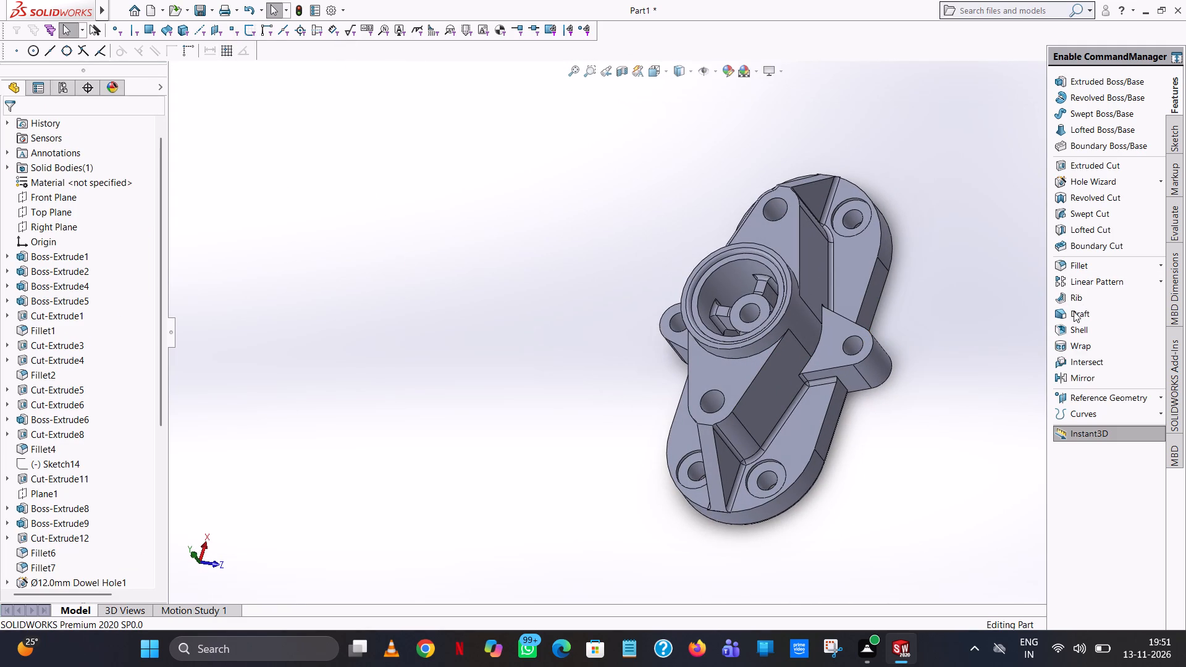
{"action": "left_click", "coordinate": [1075, 271]}
{"action": "middle_click_drag", "start_coordinate": [839, 265], "coordinate": [809, 476]}
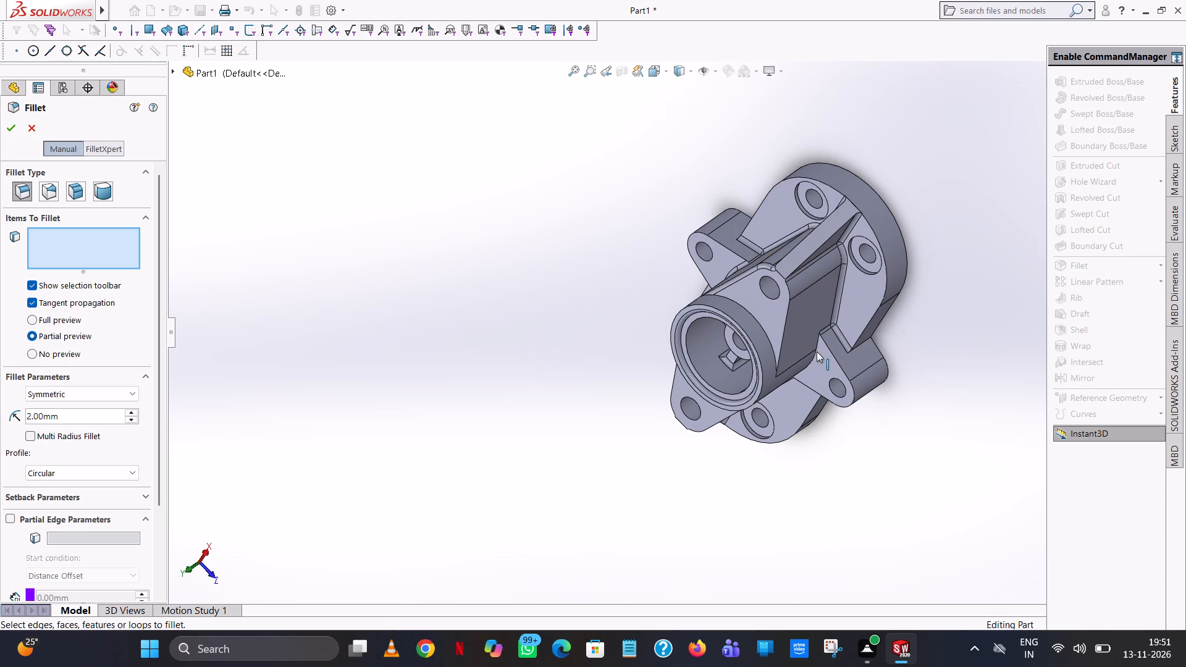
{"action": "left_click", "coordinate": [814, 360]}
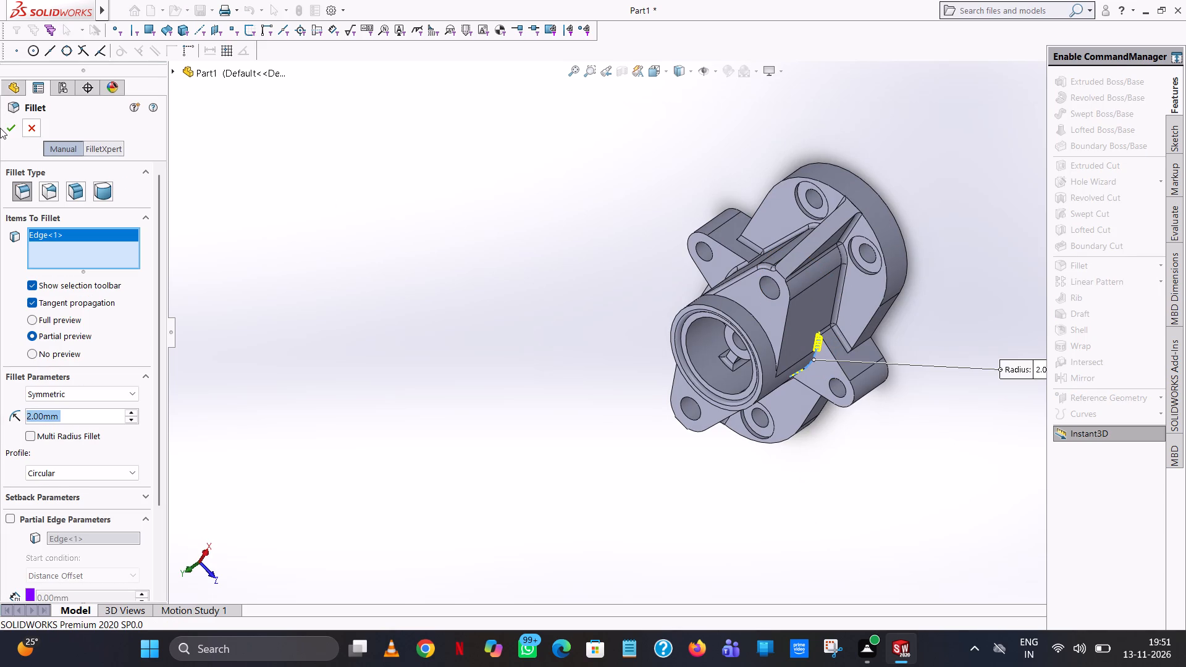
{"action": "left_click", "coordinate": [4, 130]}
{"action": "left_click", "coordinate": [452, 327]}
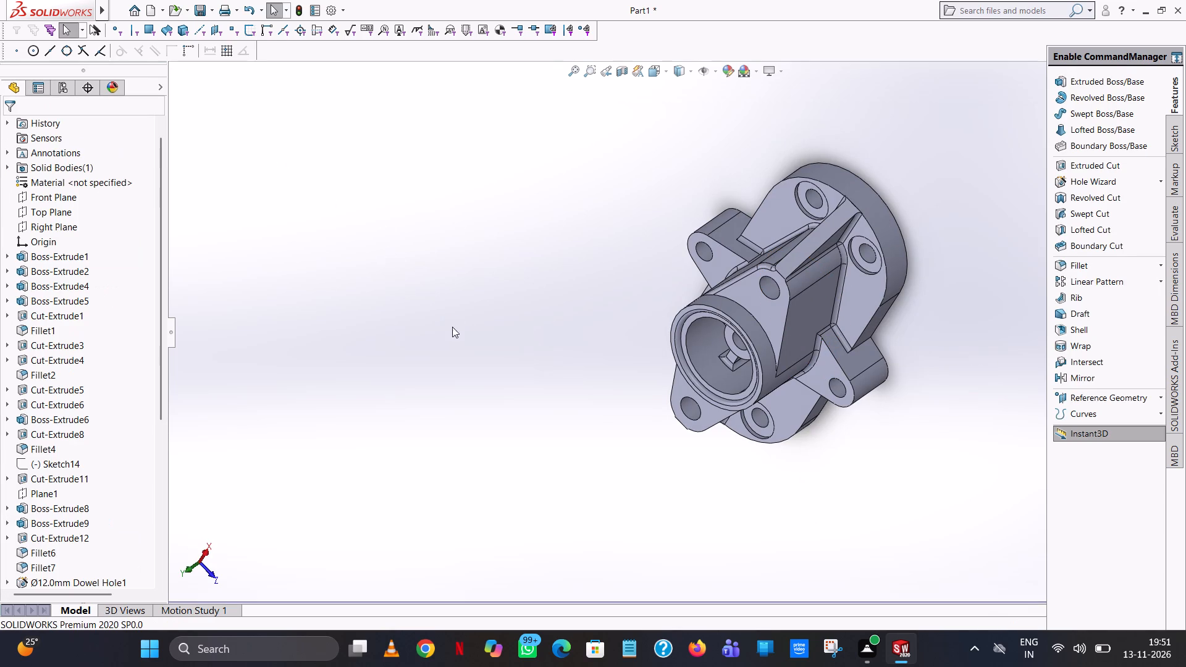
Change the whole part's appearance to the standard medium grey, with red and green at 128.
{"action": "middle_click_drag", "start_coordinate": [476, 308], "coordinate": [559, 147]}
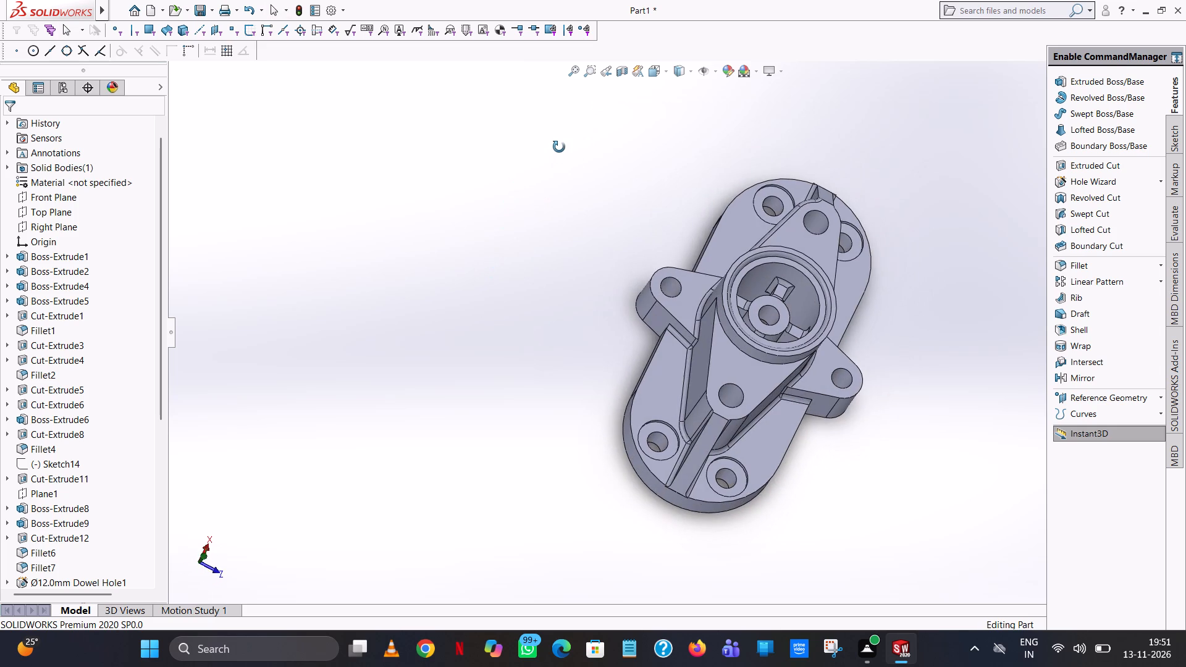
{"action": "middle_click_drag", "start_coordinate": [559, 147], "coordinate": [557, 112]}
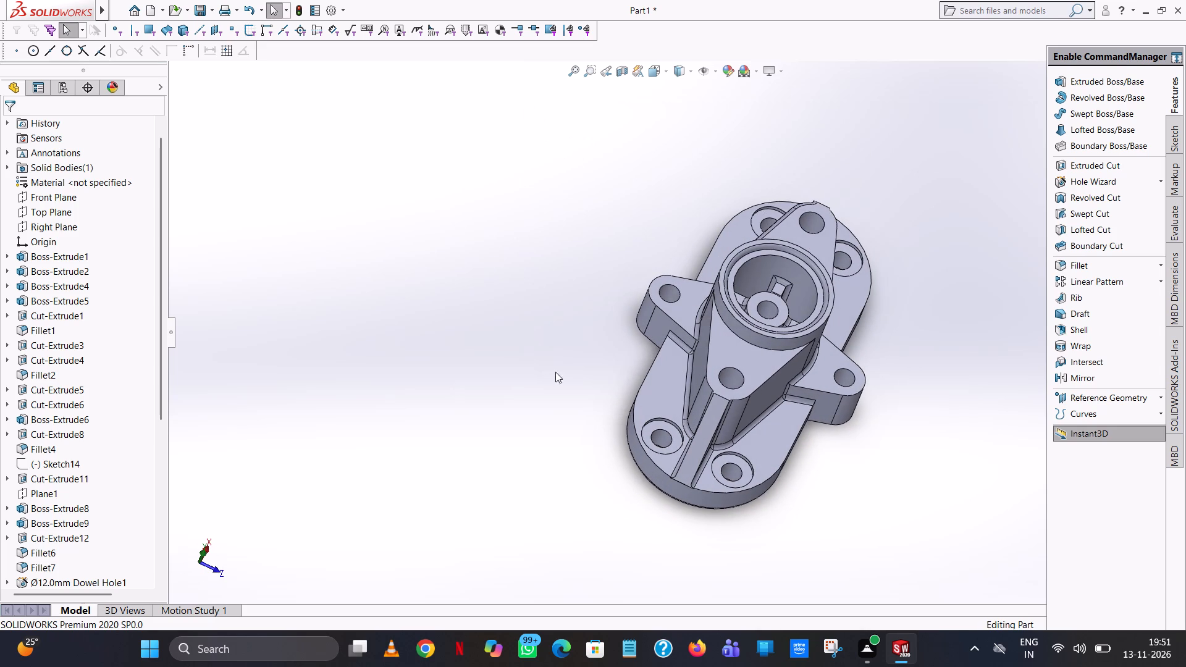
{"action": "right_click", "coordinate": [650, 401]}
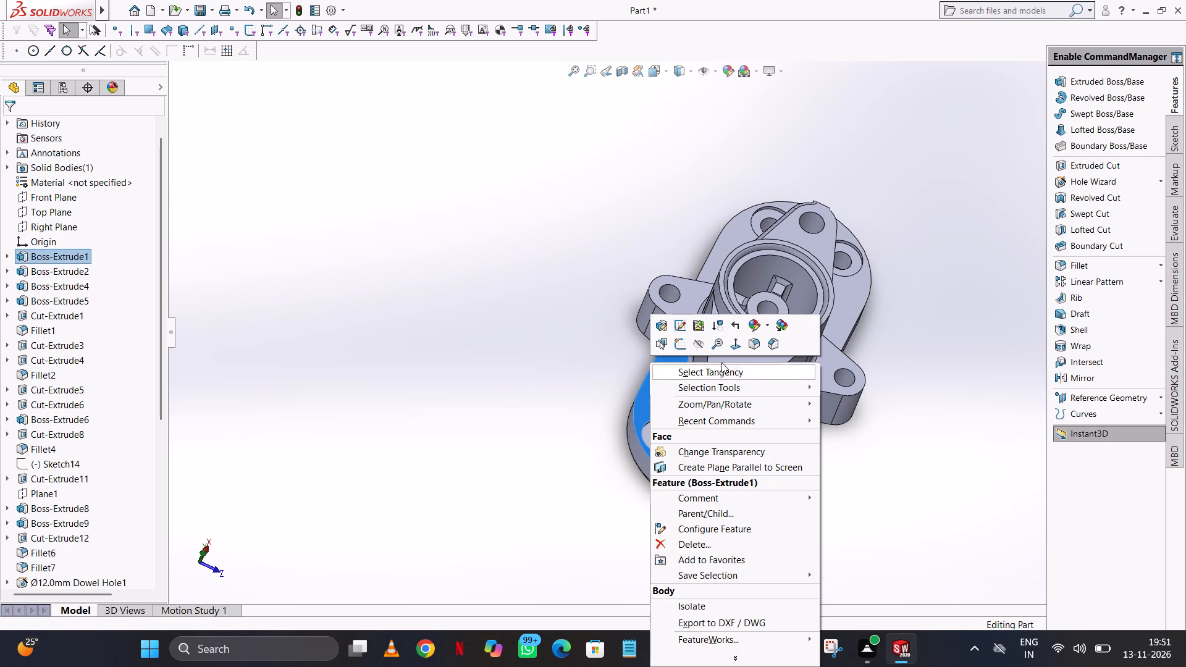
{"action": "left_click", "coordinate": [754, 322]}
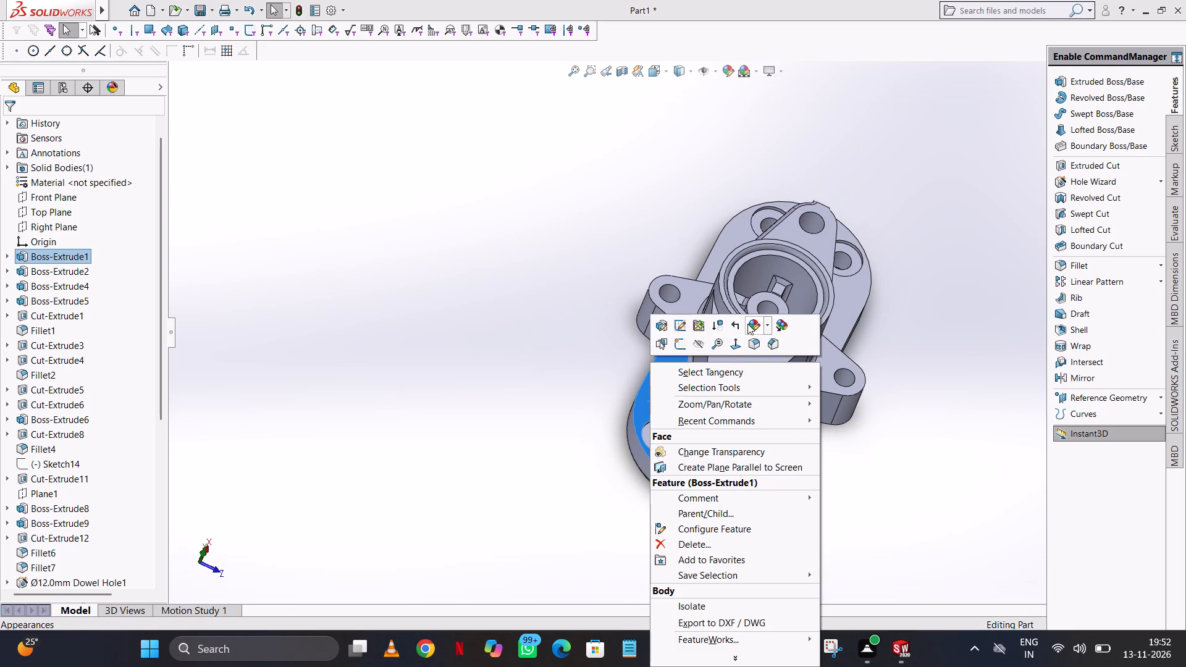
{"action": "left_click", "coordinate": [751, 319]}
{"action": "left_click", "coordinate": [784, 389]}
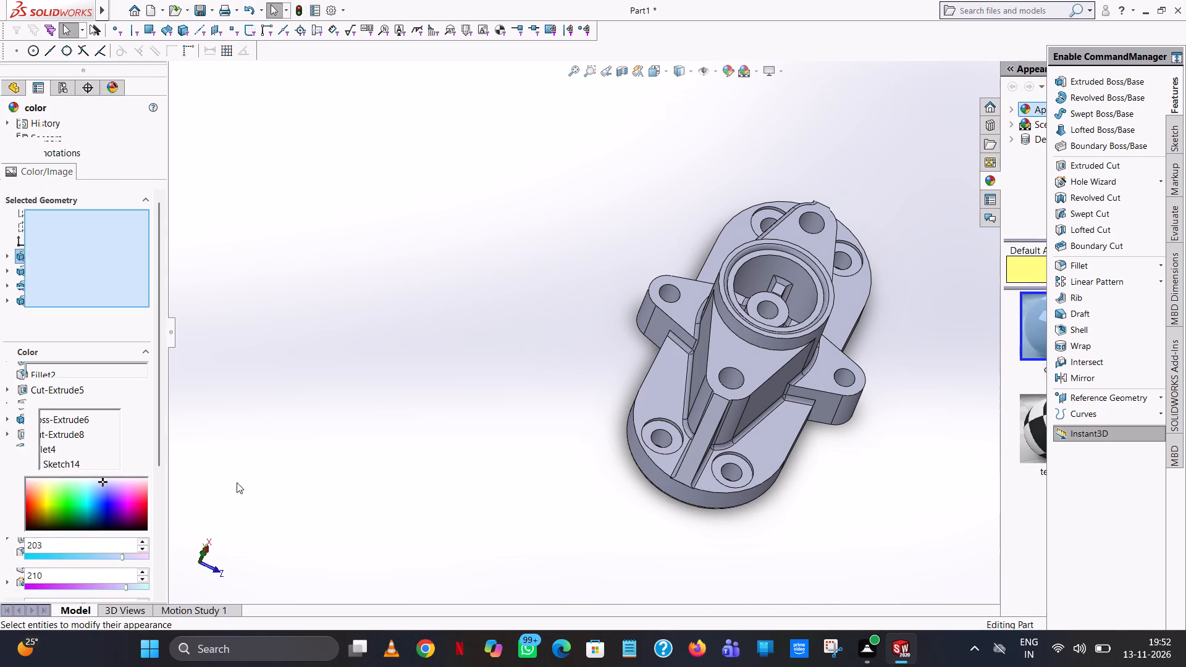
{"action": "left_click", "coordinate": [112, 432]}
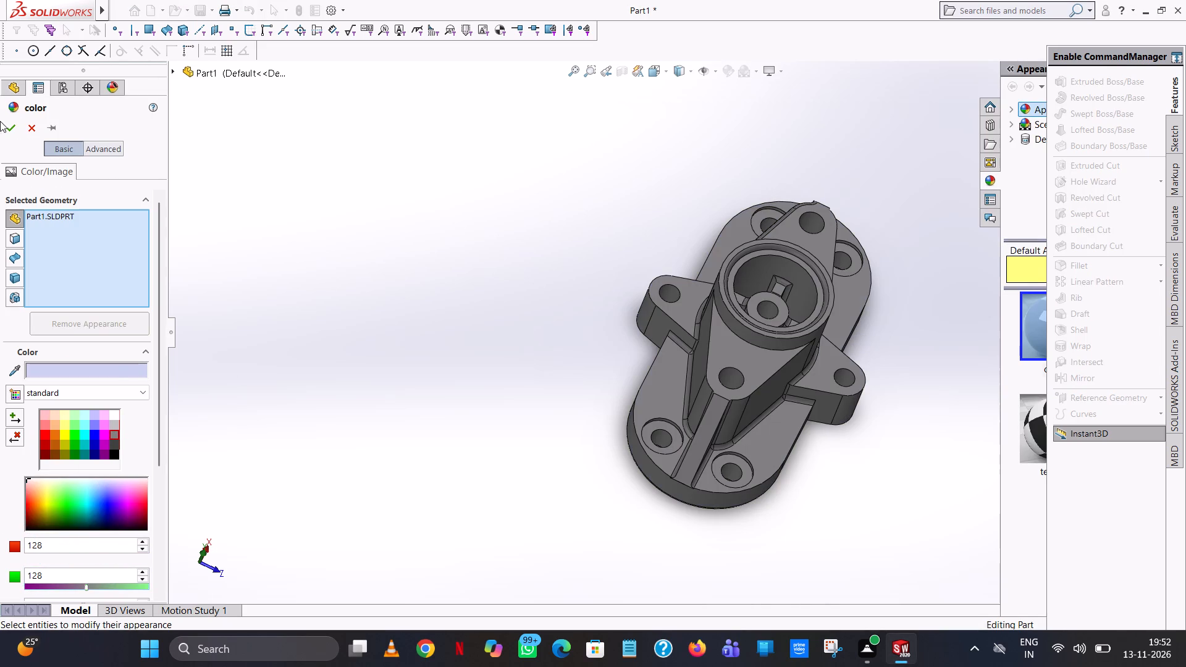
{"action": "left_click", "coordinate": [6, 127]}
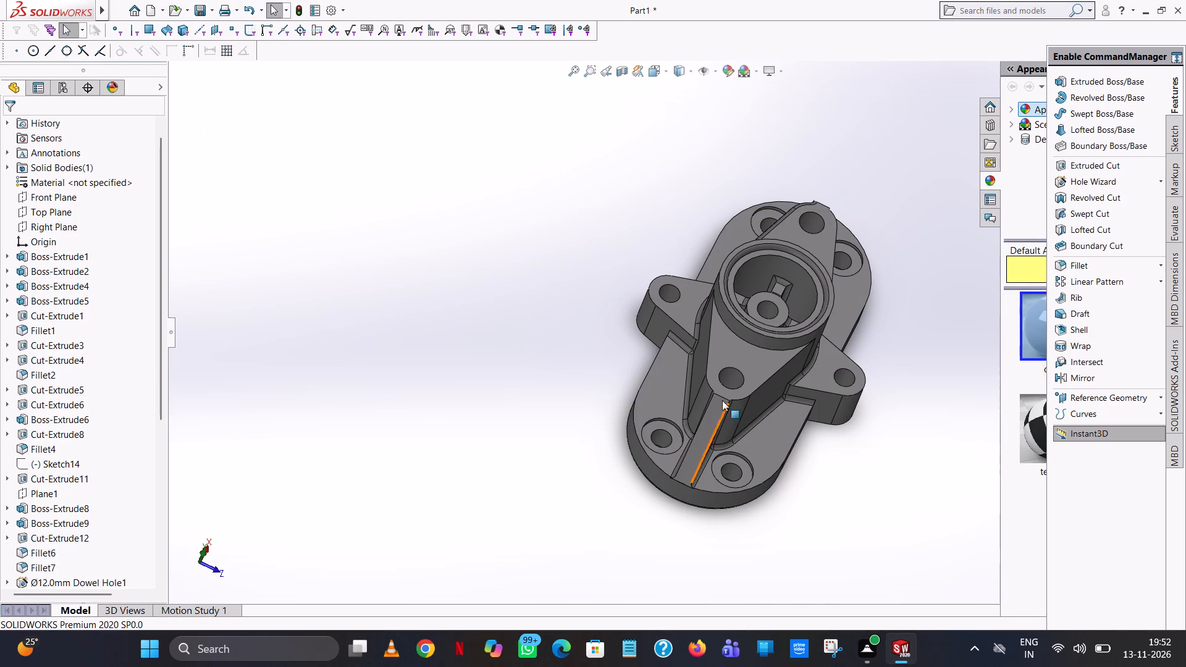
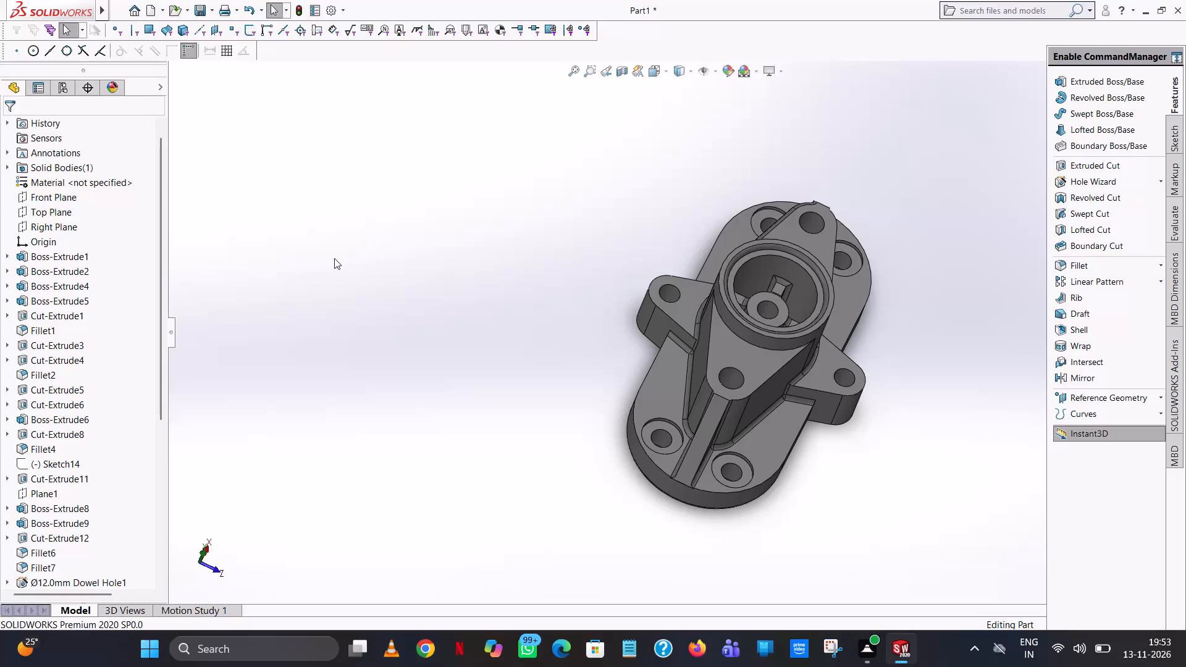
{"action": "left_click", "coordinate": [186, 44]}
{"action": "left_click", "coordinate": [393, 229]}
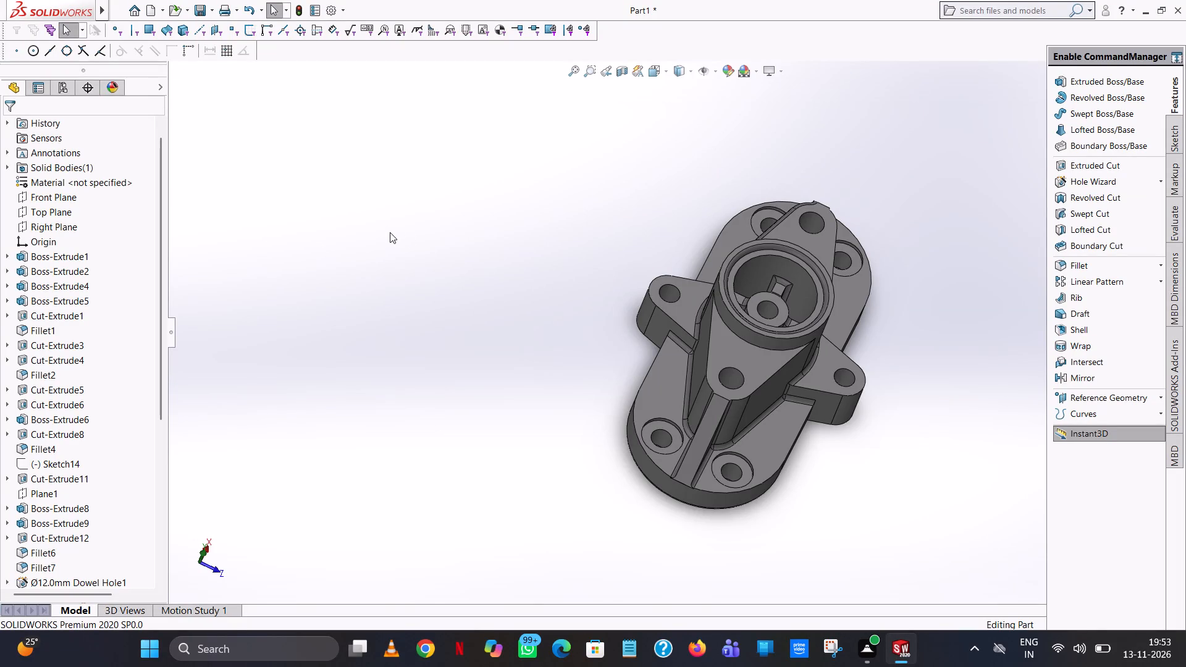
Start a face-level white appearance on one lug's hole, adding the near flange end's two holes, their counterbore walls and the body's dowel hole.
{"action": "left_click", "coordinate": [848, 374]}
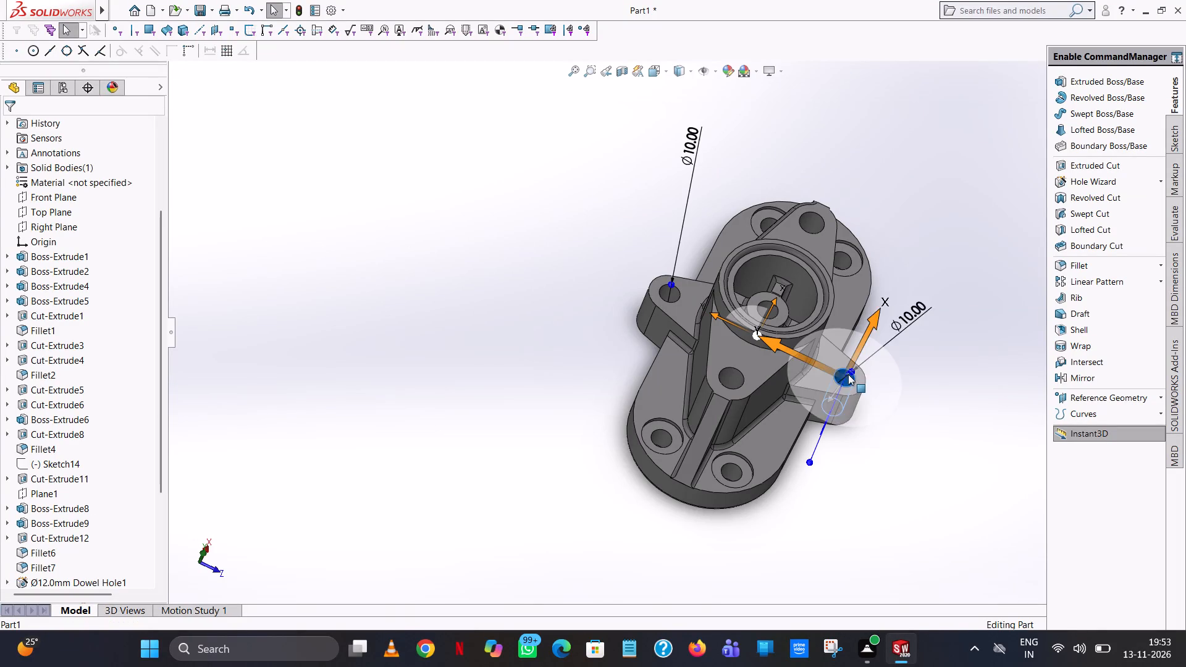
{"action": "left_click", "coordinate": [972, 314]}
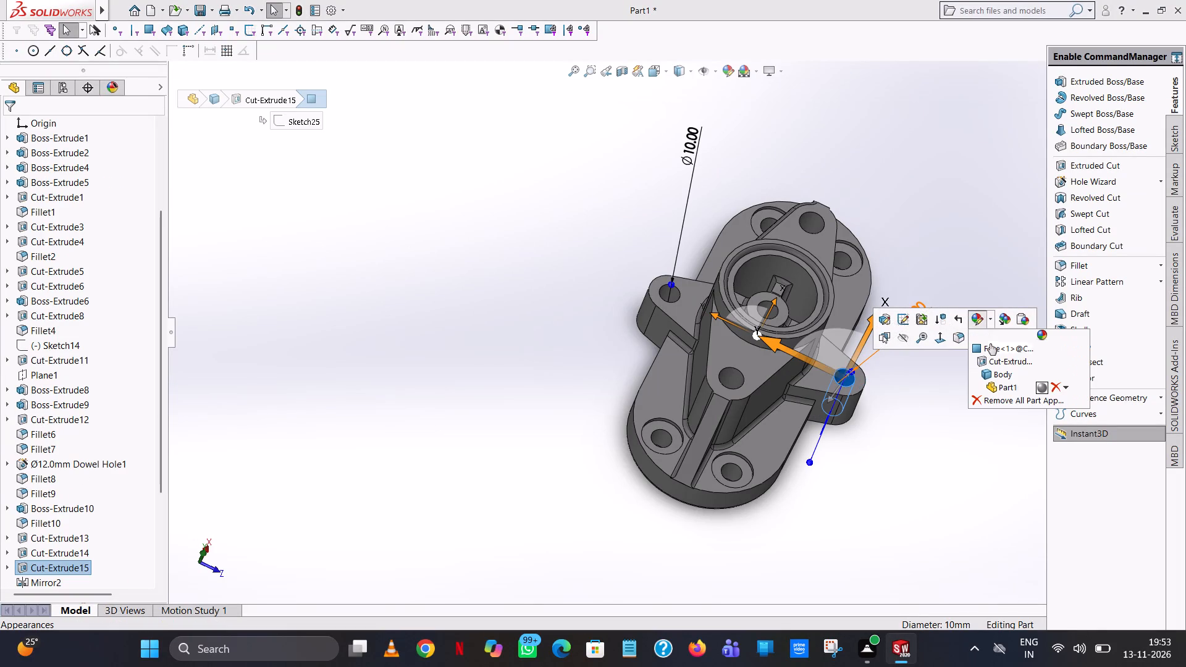
{"action": "left_click", "coordinate": [990, 345]}
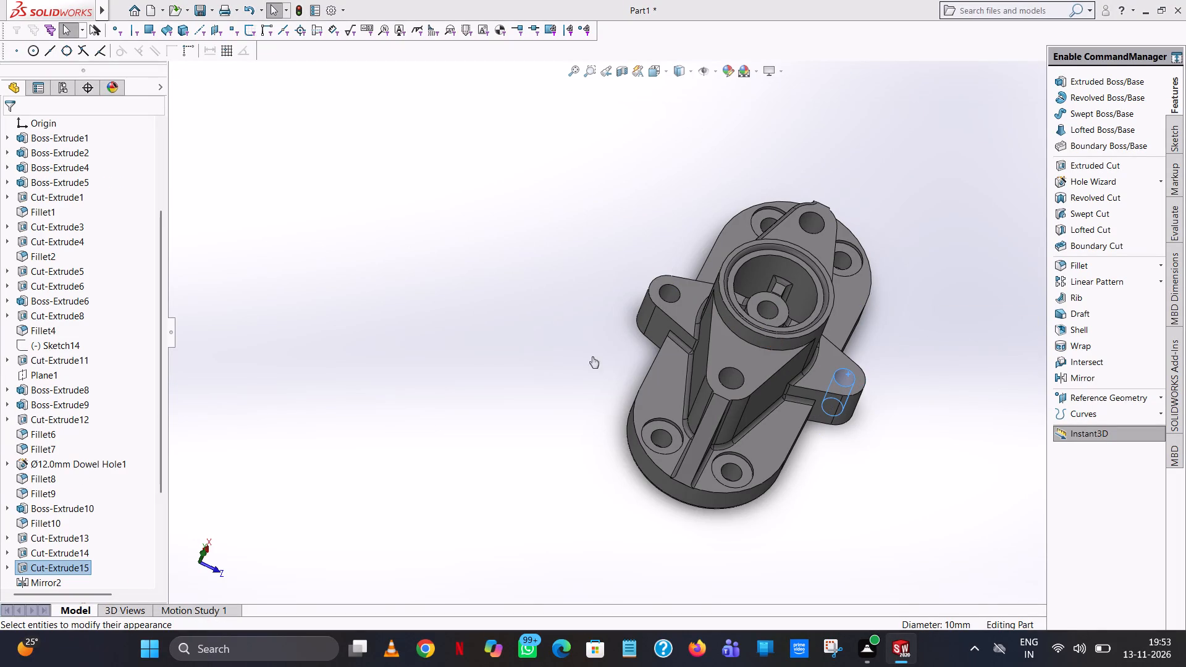
{"action": "left_click", "coordinate": [116, 412]}
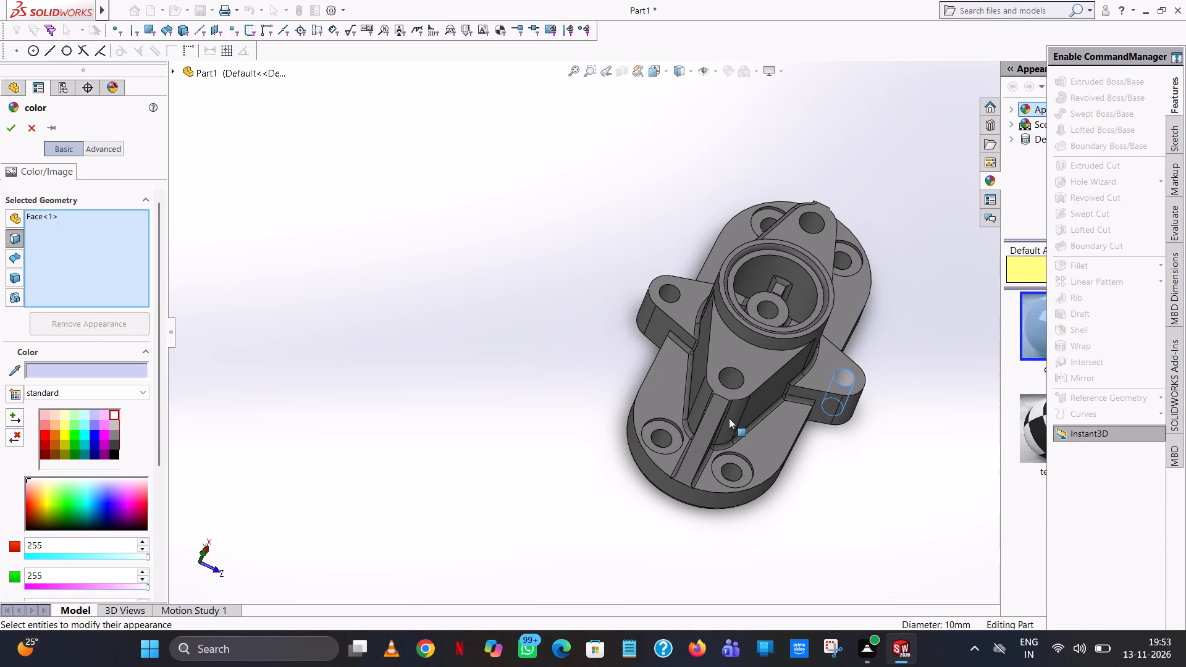
{"action": "left_click", "coordinate": [737, 466]}
{"action": "scroll", "coordinate": [739, 463], "scroll_direction": "down", "scroll_amount": 6}
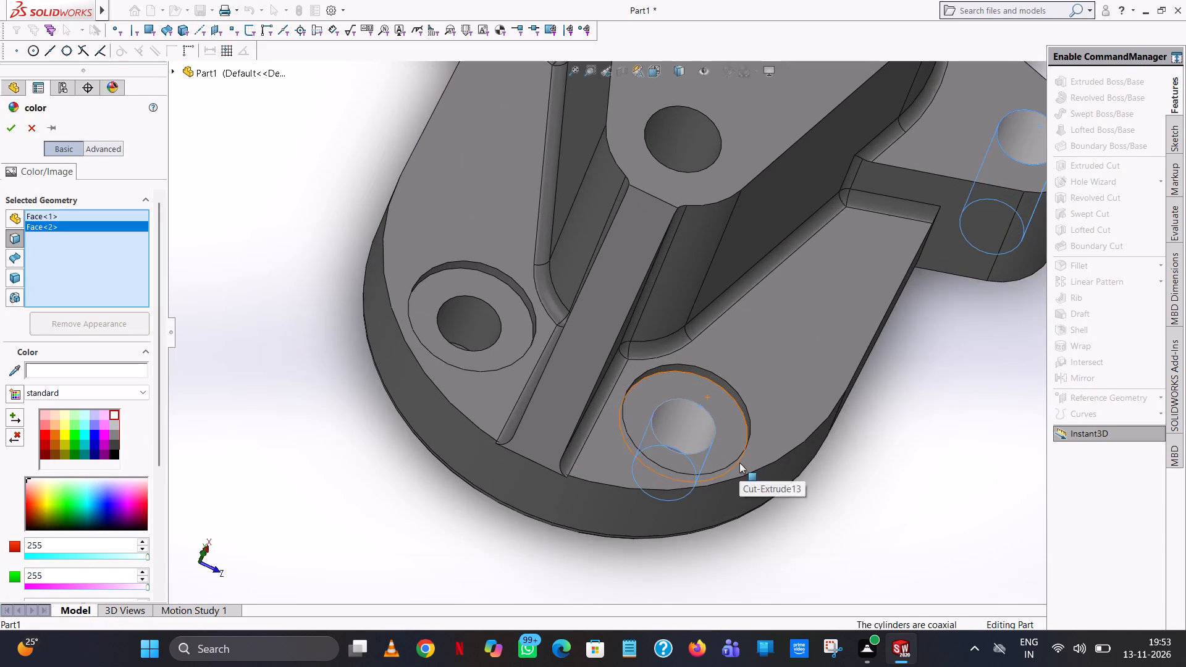
{"action": "middle_click_drag", "start_coordinate": [739, 463], "coordinate": [739, 430]}
{"action": "left_click", "coordinate": [738, 406]}
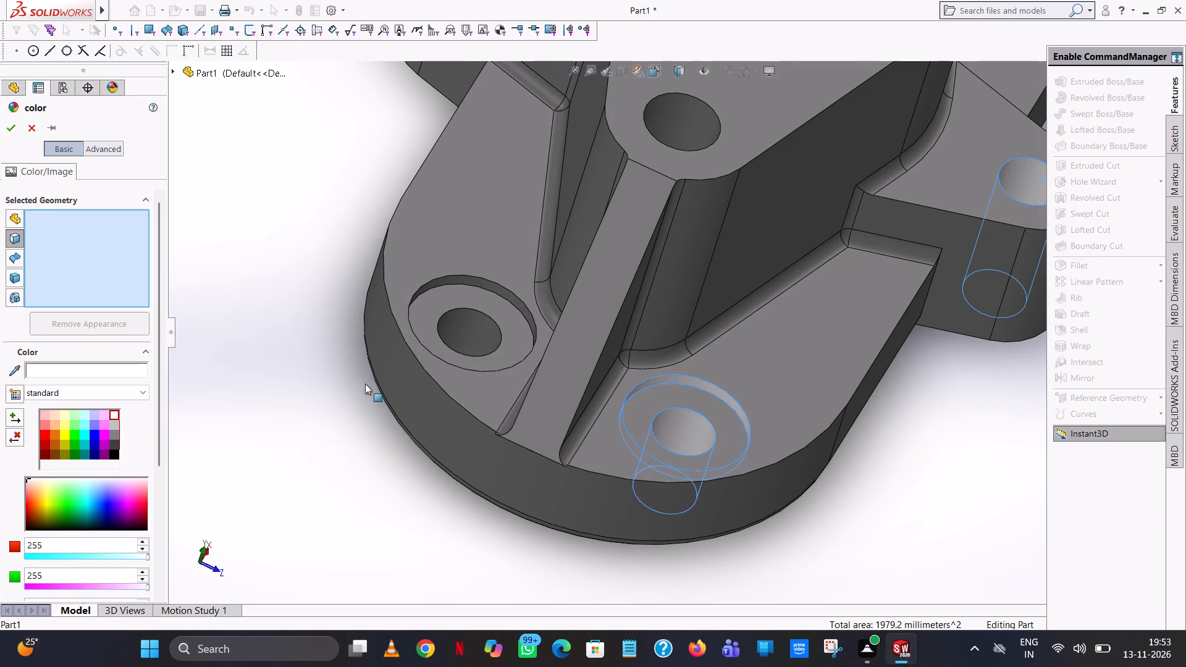
{"action": "left_click", "coordinate": [484, 335]}
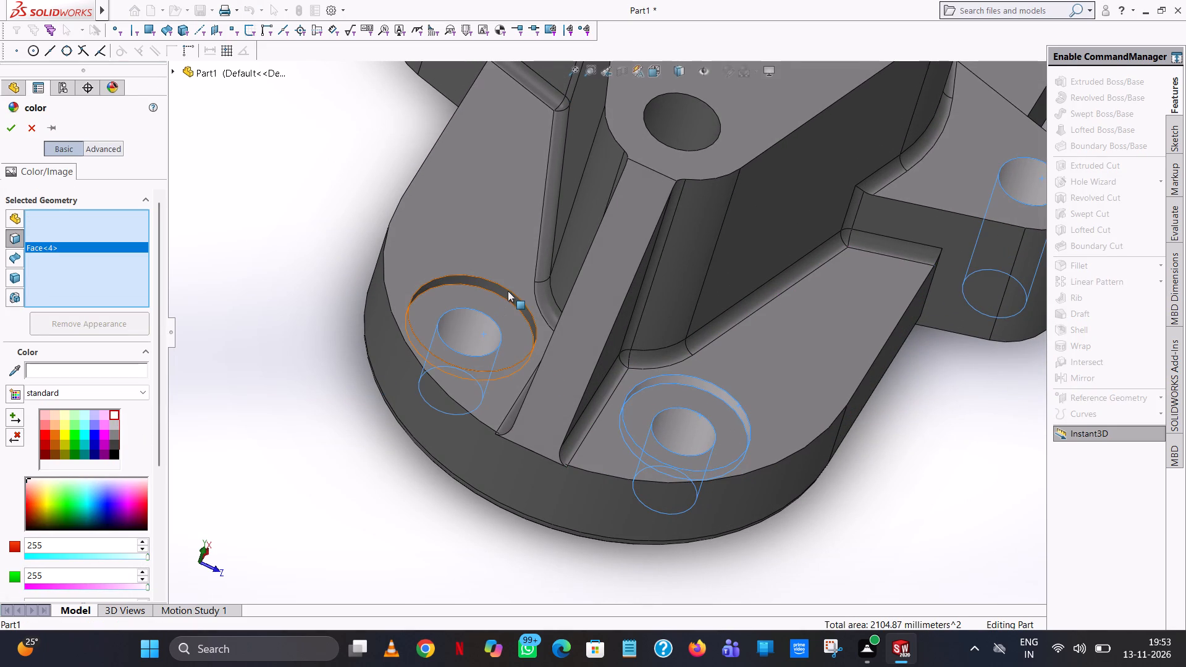
{"action": "left_click", "coordinate": [508, 291]}
{"action": "left_click", "coordinate": [698, 120]}
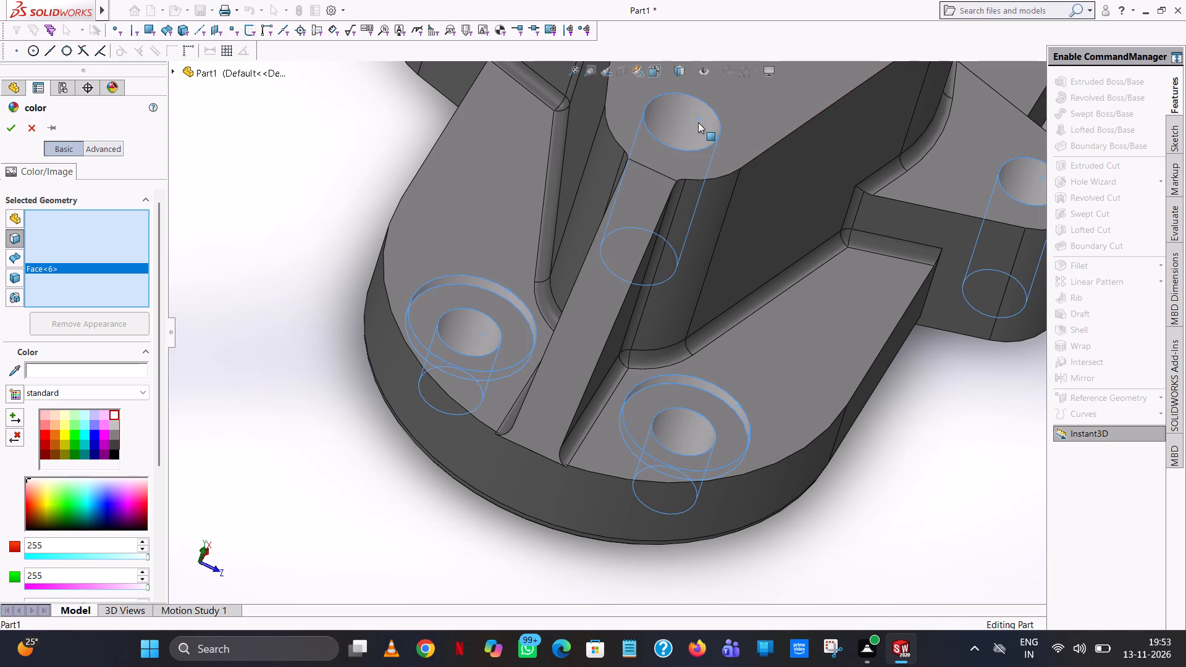
Add the opposite end's dowel hole and both flange holes with their counterbore walls to the faces getting the white appearance.
{"action": "scroll", "coordinate": [698, 122], "scroll_direction": "up", "scroll_amount": 2}
{"action": "middle_click_drag", "start_coordinate": [698, 125], "coordinate": [689, 253]}
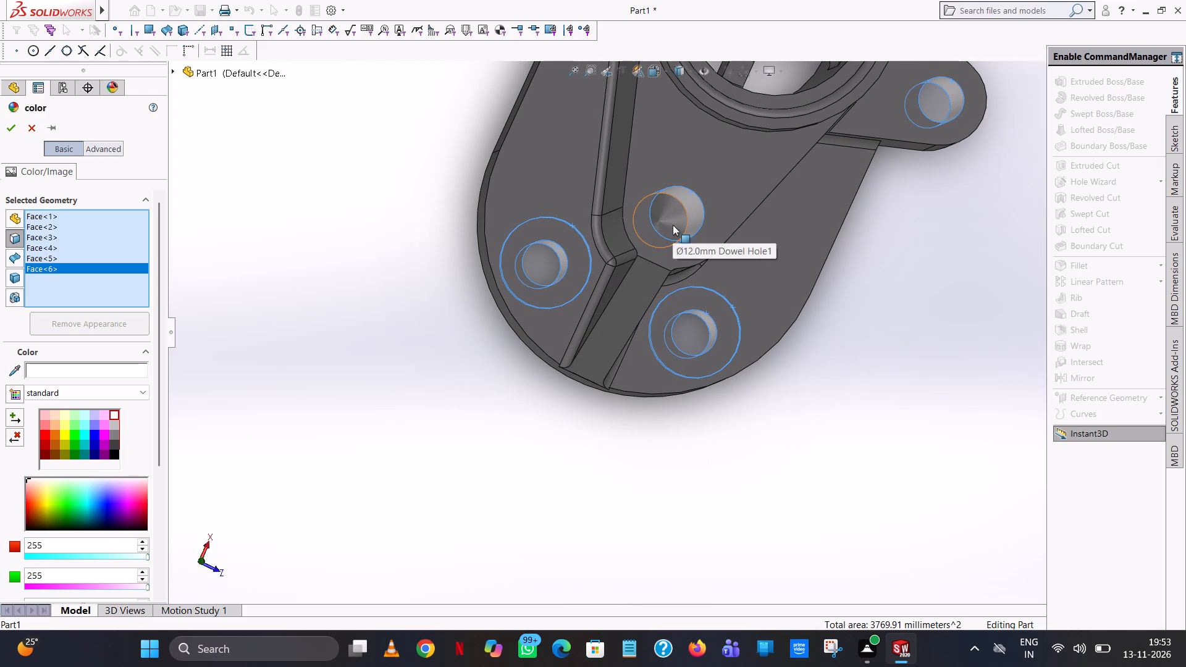
{"action": "middle_click_drag", "start_coordinate": [786, 149], "coordinate": [775, 162]}
{"action": "scroll", "coordinate": [775, 154], "scroll_direction": "up", "scroll_amount": 4}
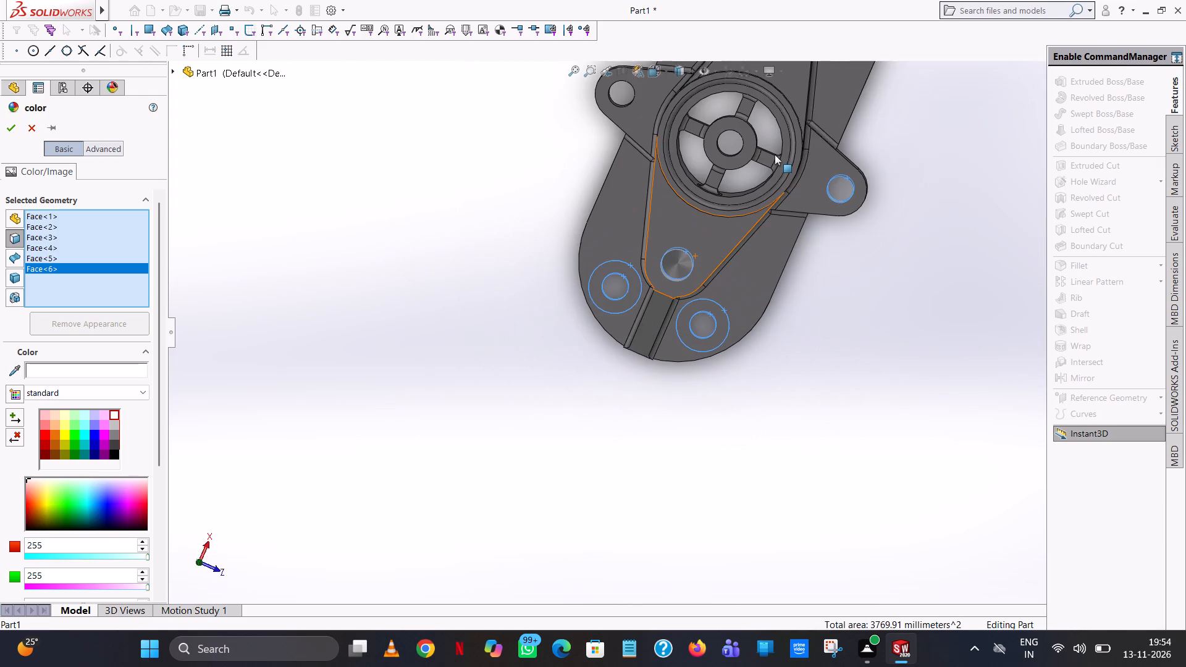
{"action": "scroll", "coordinate": [835, 93], "scroll_direction": "up", "scroll_amount": 2}
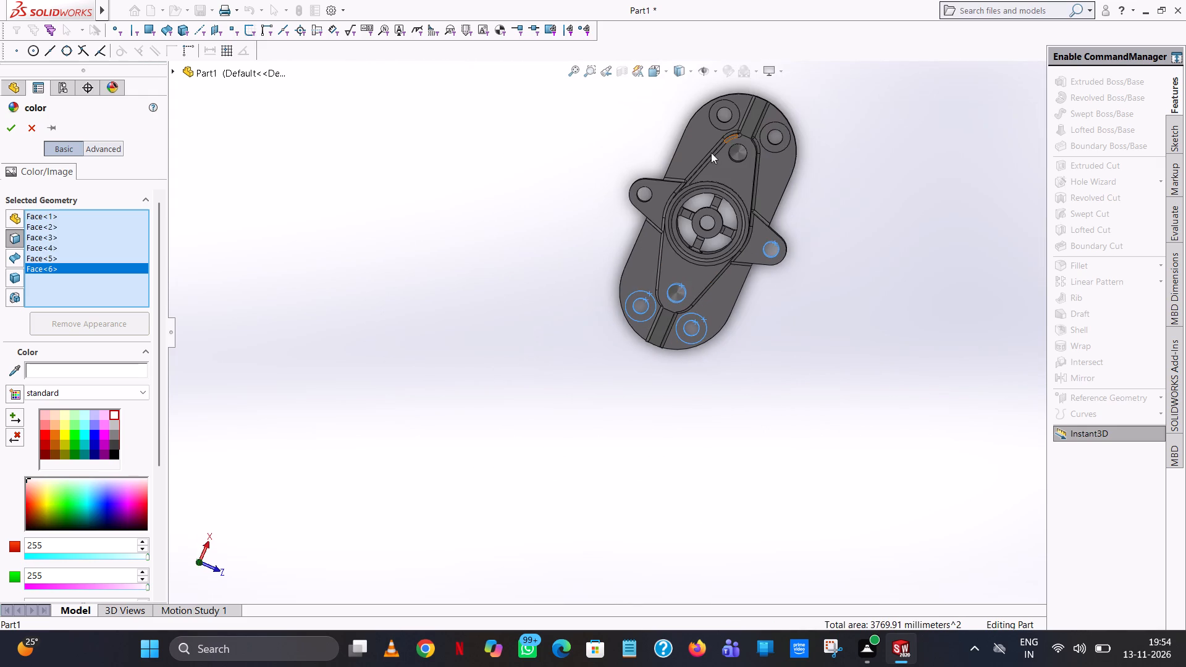
{"action": "scroll", "coordinate": [736, 153], "scroll_direction": "down", "scroll_amount": 7}
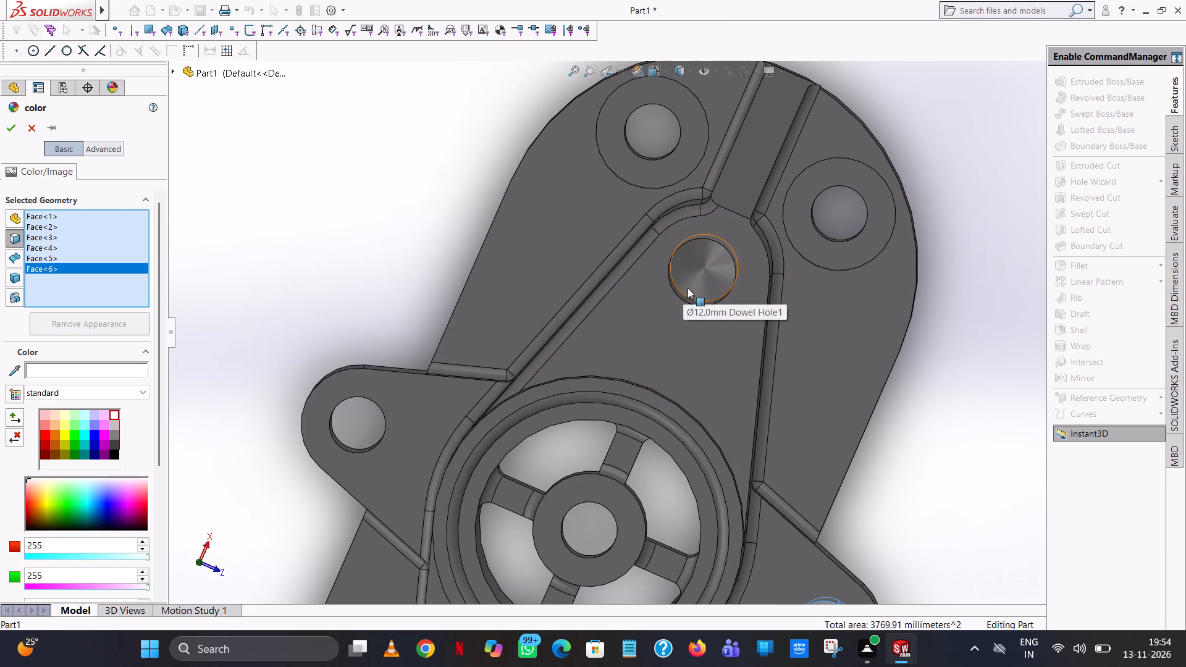
{"action": "middle_click_drag", "start_coordinate": [676, 288], "coordinate": [710, 216]}
{"action": "scroll", "coordinate": [713, 216], "scroll_direction": "up", "scroll_amount": 1}
{"action": "left_click", "coordinate": [734, 239]}
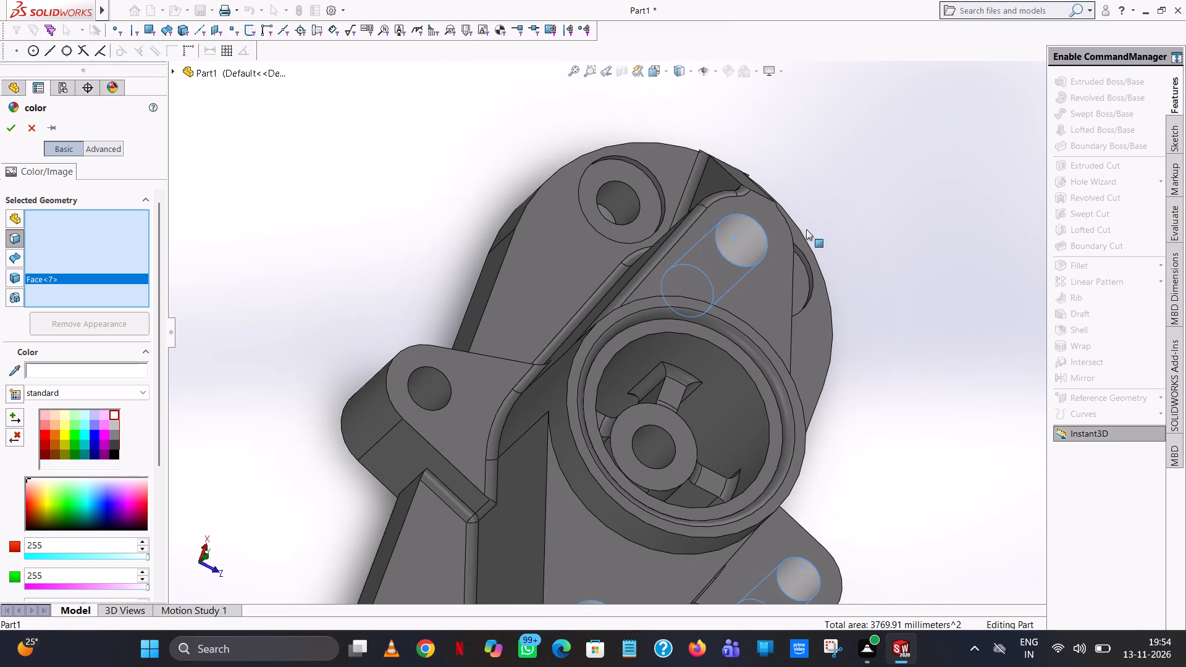
{"action": "scroll", "coordinate": [862, 262], "scroll_direction": "up", "scroll_amount": 1}
{"action": "middle_click_drag", "start_coordinate": [851, 279], "coordinate": [823, 280]}
{"action": "left_click", "coordinate": [762, 283]}
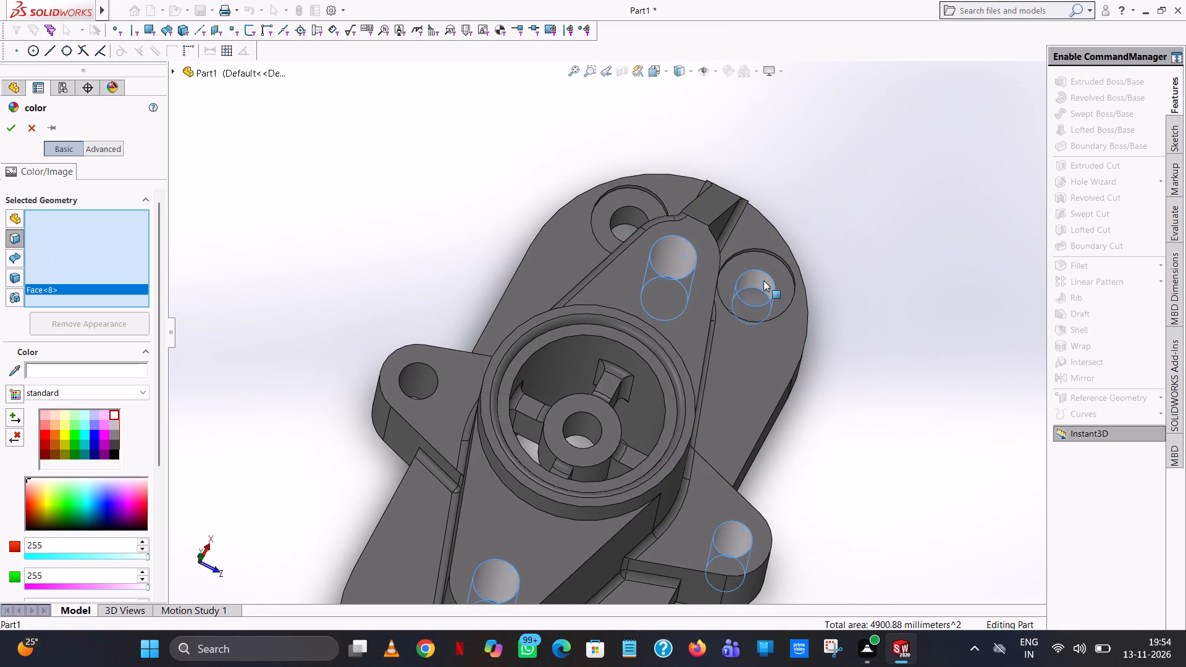
{"action": "scroll", "coordinate": [763, 280], "scroll_direction": "down", "scroll_amount": 8}
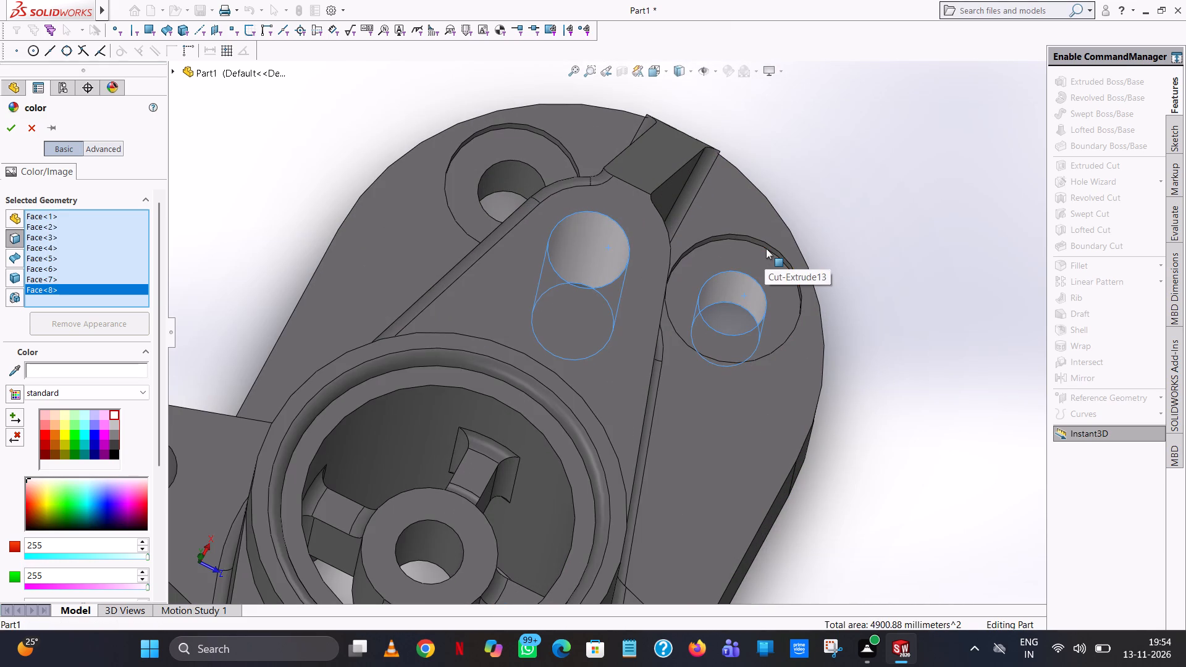
{"action": "left_click", "coordinate": [770, 246]}
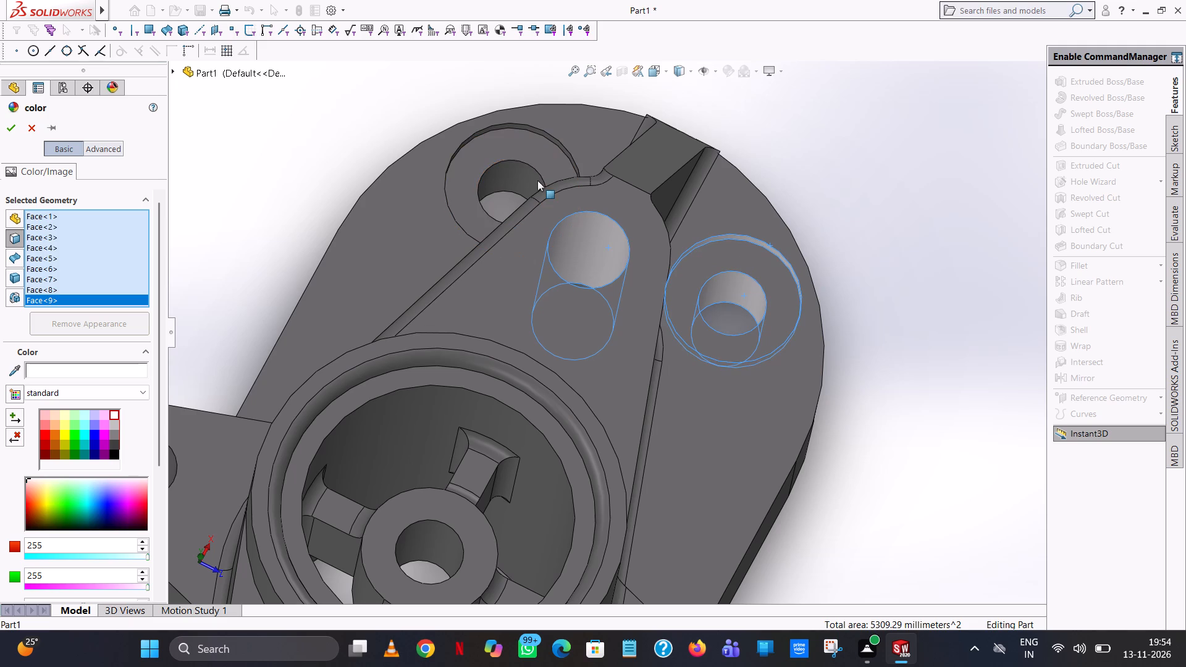
{"action": "left_click", "coordinate": [518, 184]}
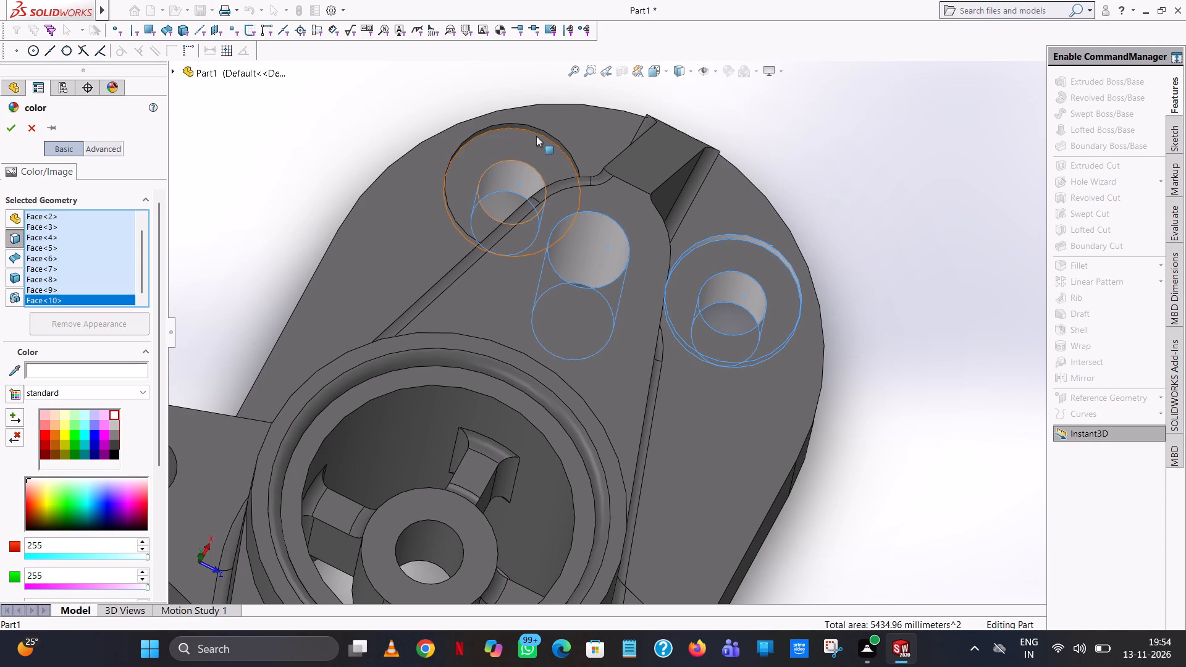
{"action": "left_click", "coordinate": [540, 134]}
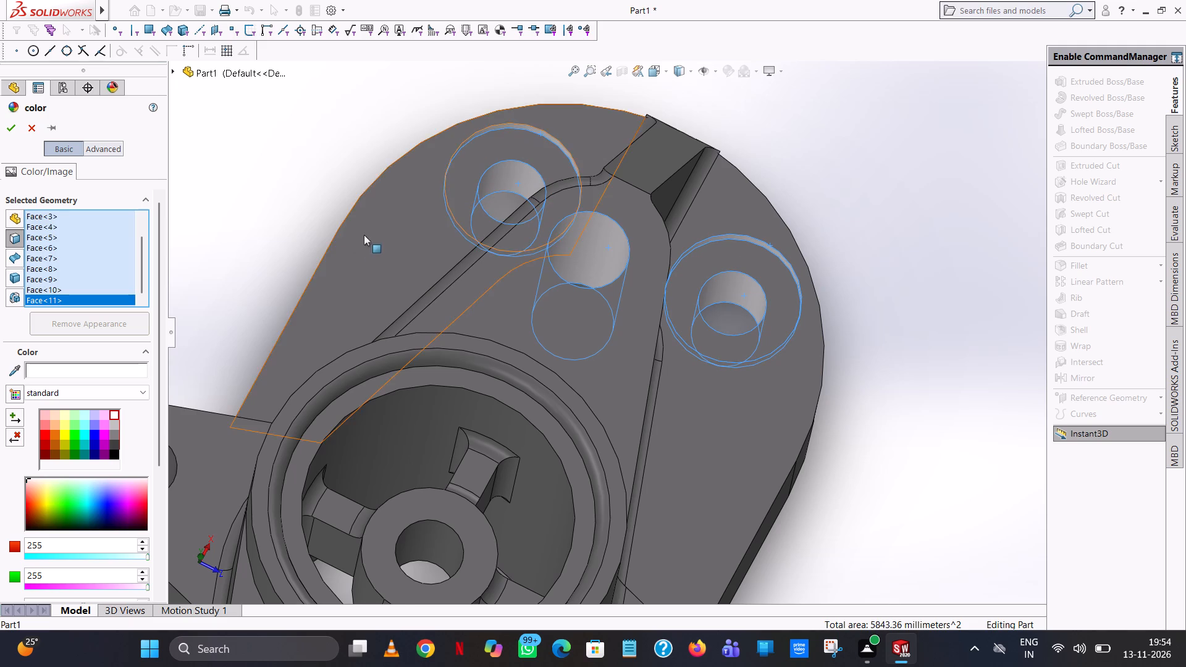
Add the other lug's hole, the hub hole, the central boss's inner bore and the underside recess wall, and apply the white colour.
{"action": "scroll", "coordinate": [364, 235], "scroll_direction": "up", "scroll_amount": 5}
{"action": "left_click", "coordinate": [459, 377]}
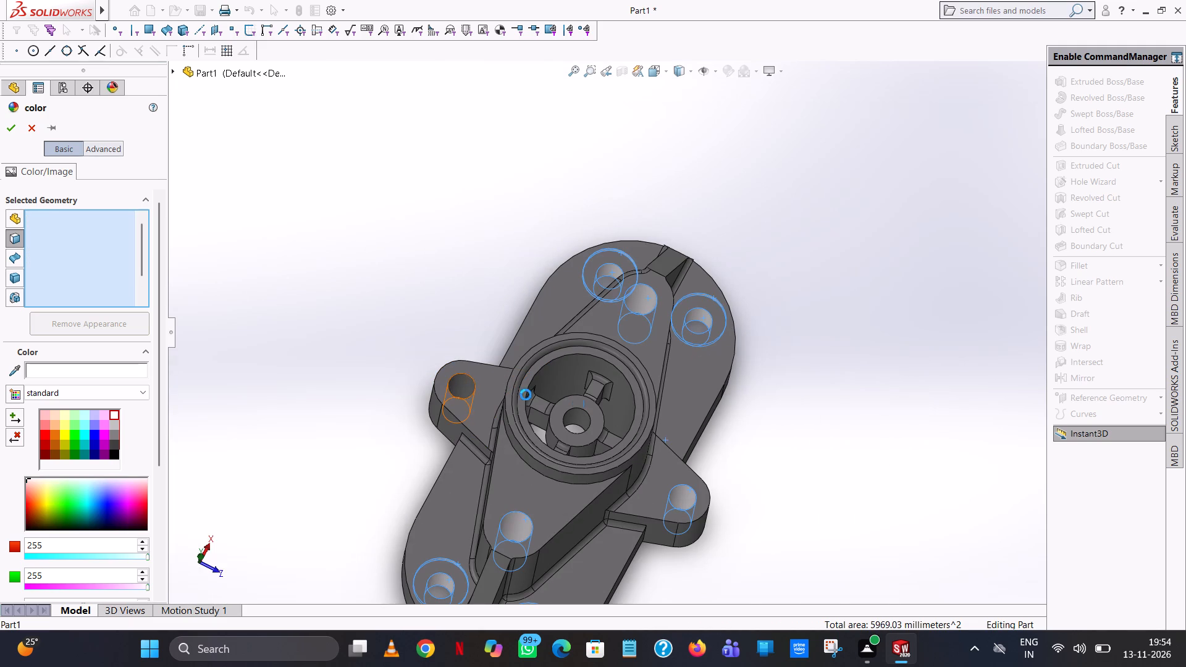
{"action": "left_click", "coordinate": [578, 417]}
{"action": "scroll", "coordinate": [602, 414], "scroll_direction": "down", "scroll_amount": 7}
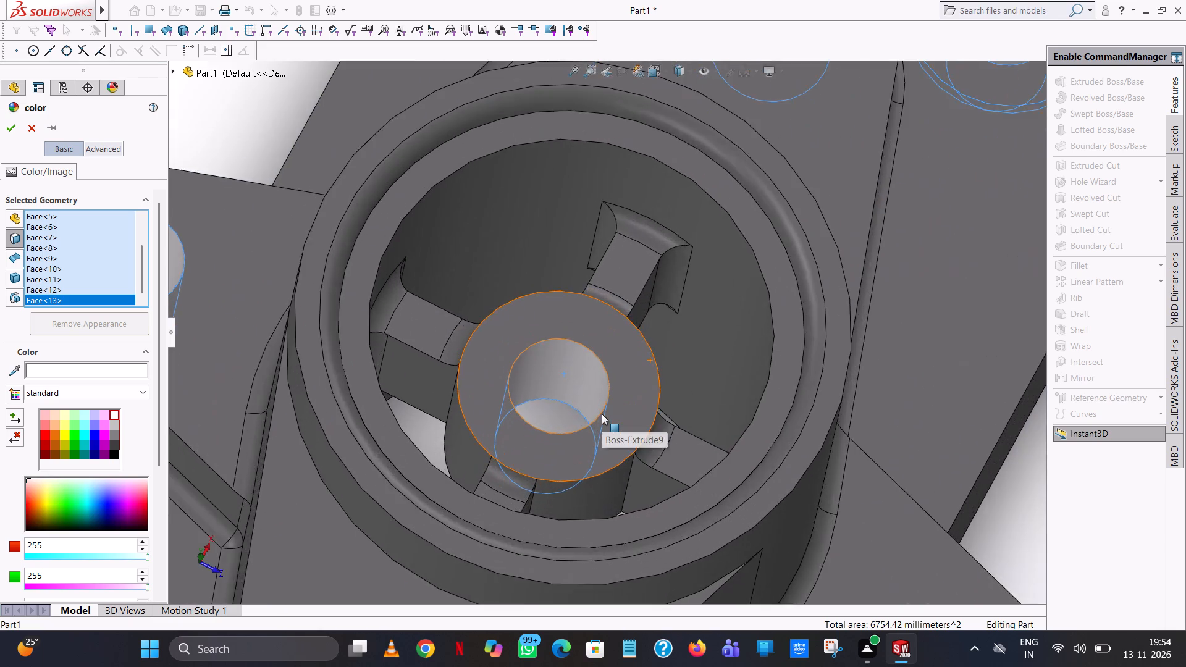
{"action": "scroll", "coordinate": [602, 414], "scroll_direction": "up", "scroll_amount": 9}
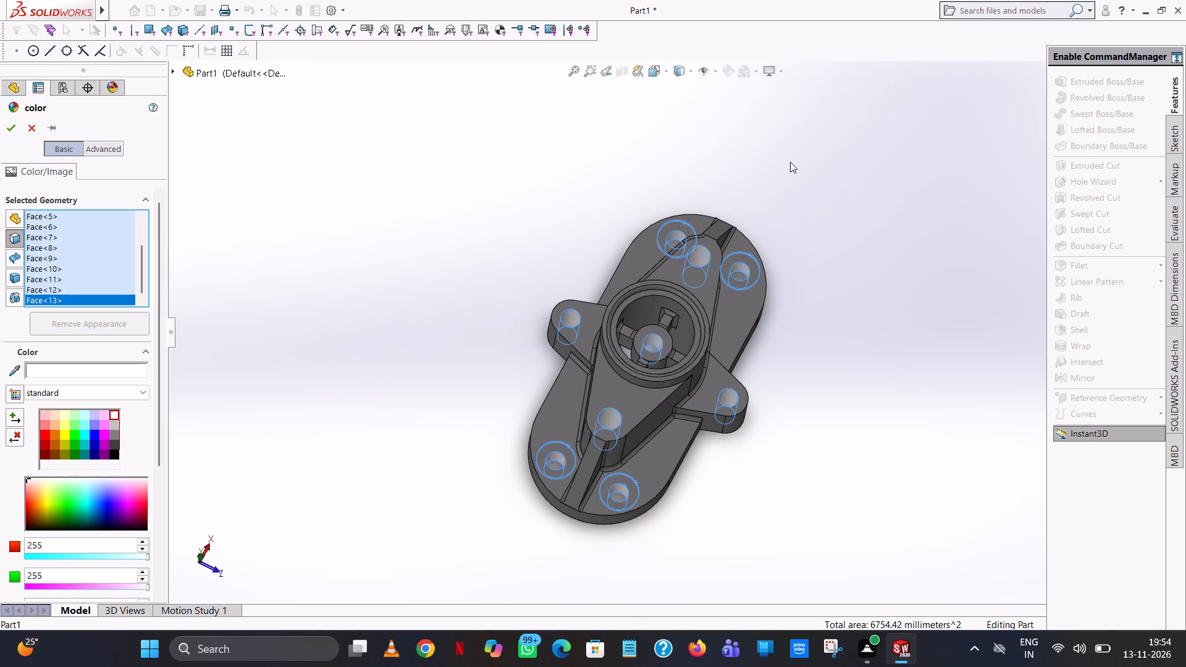
{"action": "middle_click_drag", "start_coordinate": [778, 191], "coordinate": [796, 316]}
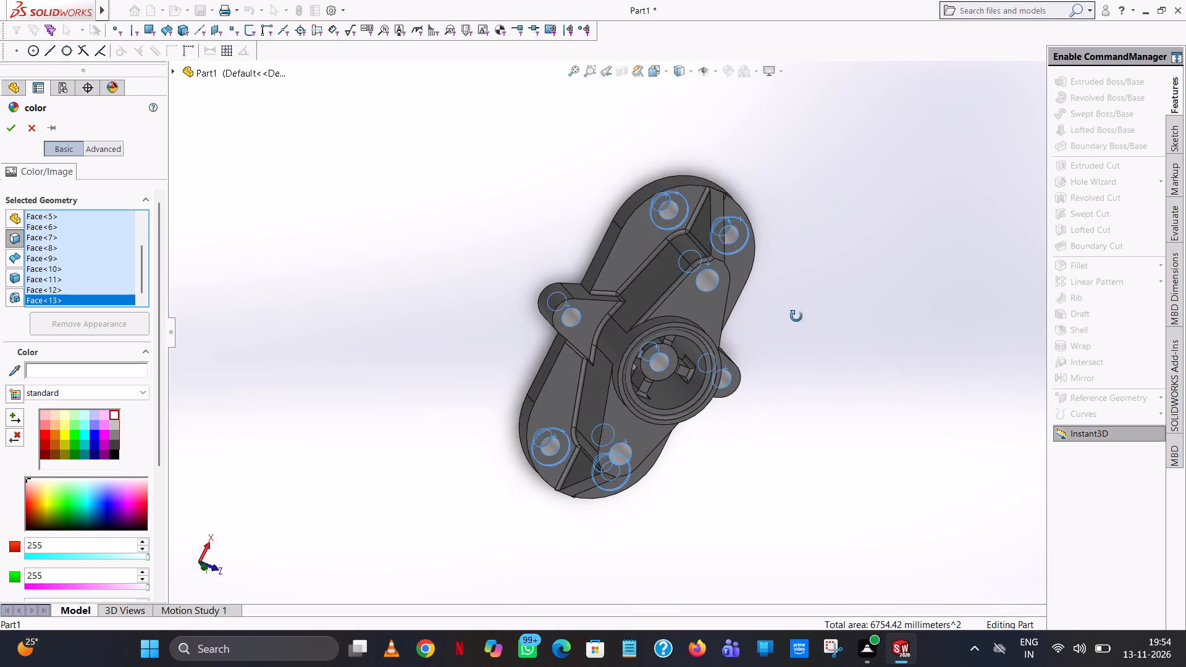
{"action": "middle_click_drag", "start_coordinate": [796, 316], "coordinate": [881, 428]}
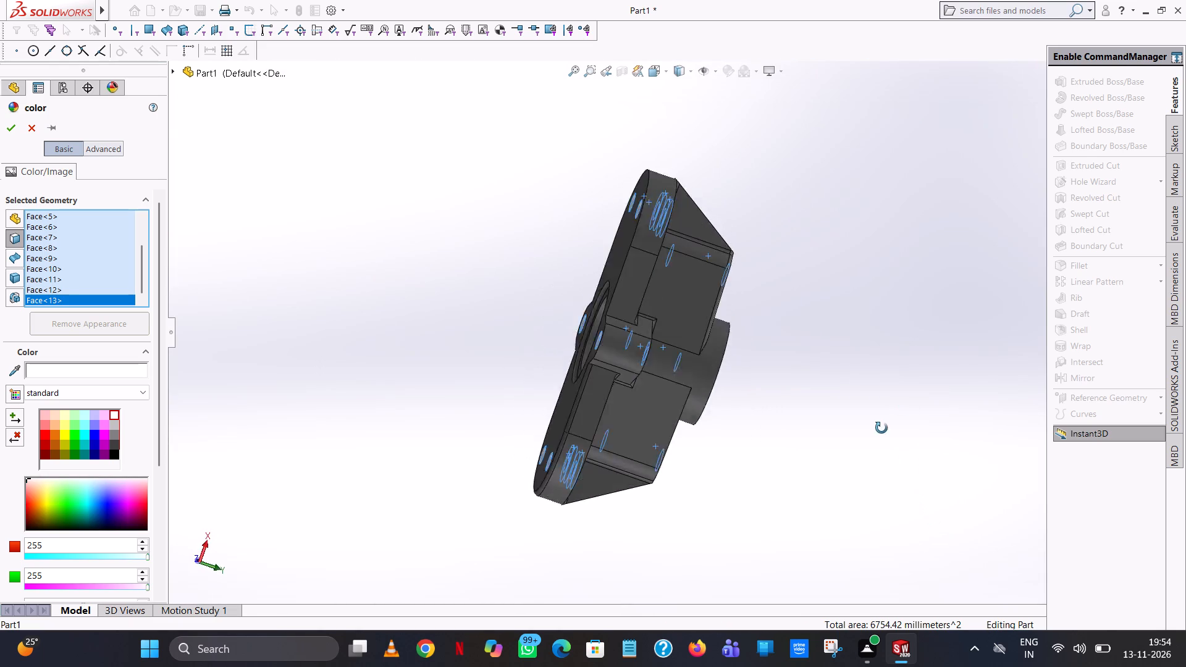
{"action": "middle_click_drag", "start_coordinate": [881, 428], "coordinate": [742, 193]}
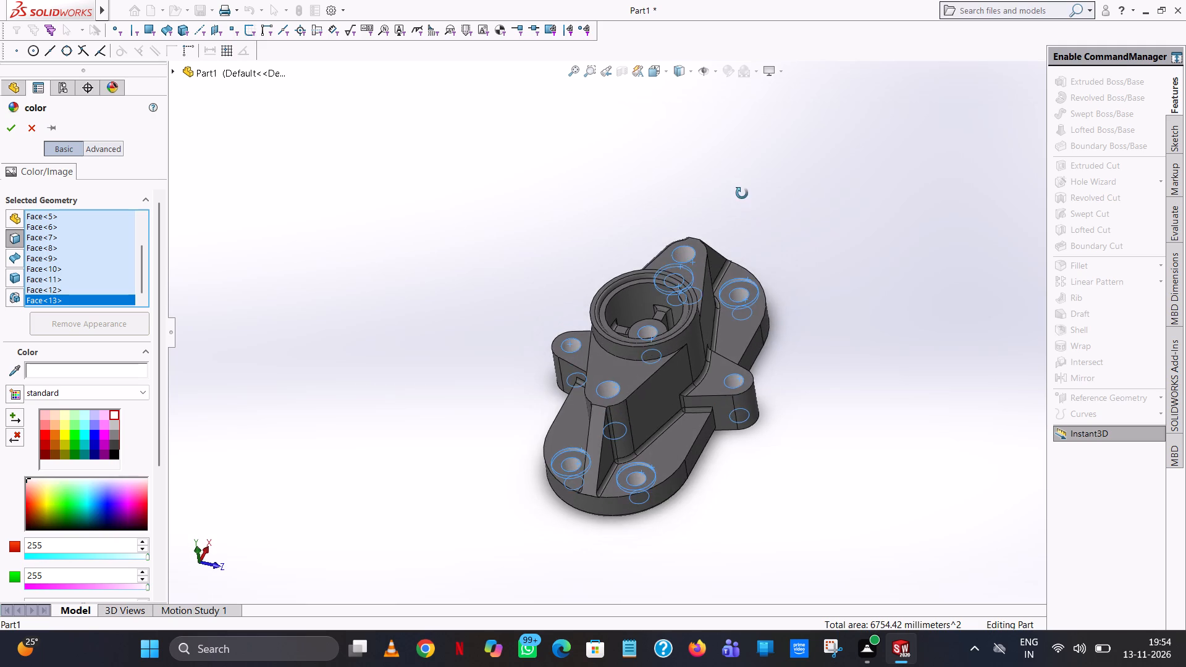
{"action": "middle_click_drag", "start_coordinate": [742, 193], "coordinate": [750, 225]}
{"action": "left_click", "coordinate": [642, 300]}
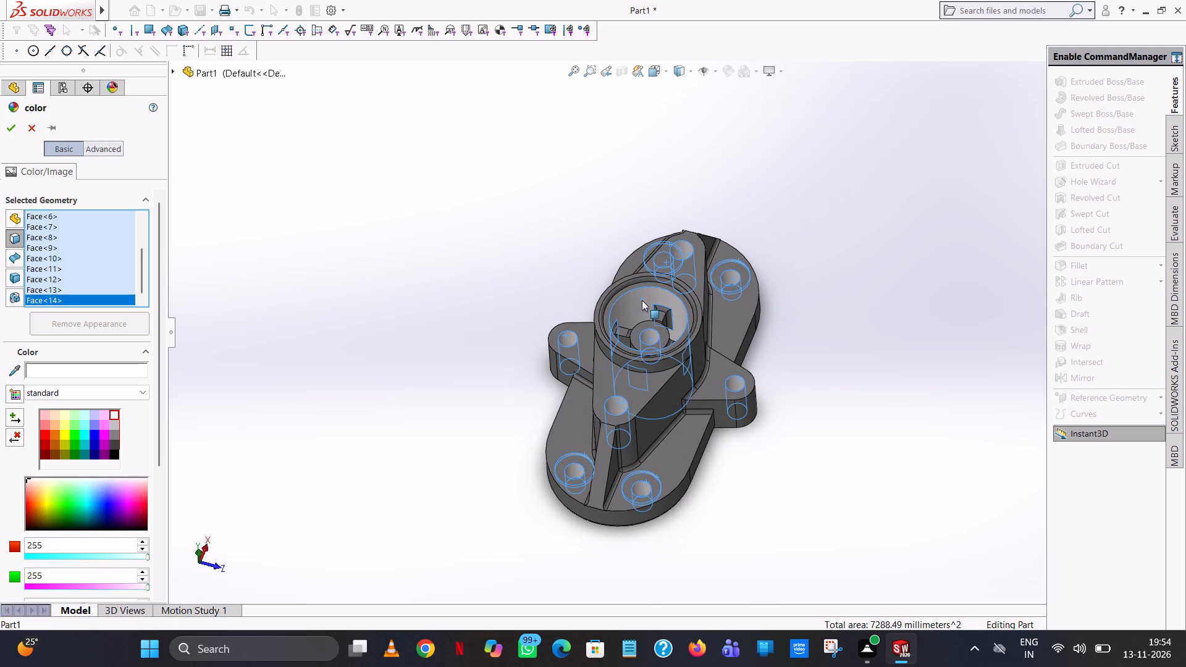
{"action": "middle_click_drag", "start_coordinate": [703, 327], "coordinate": [728, 457]}
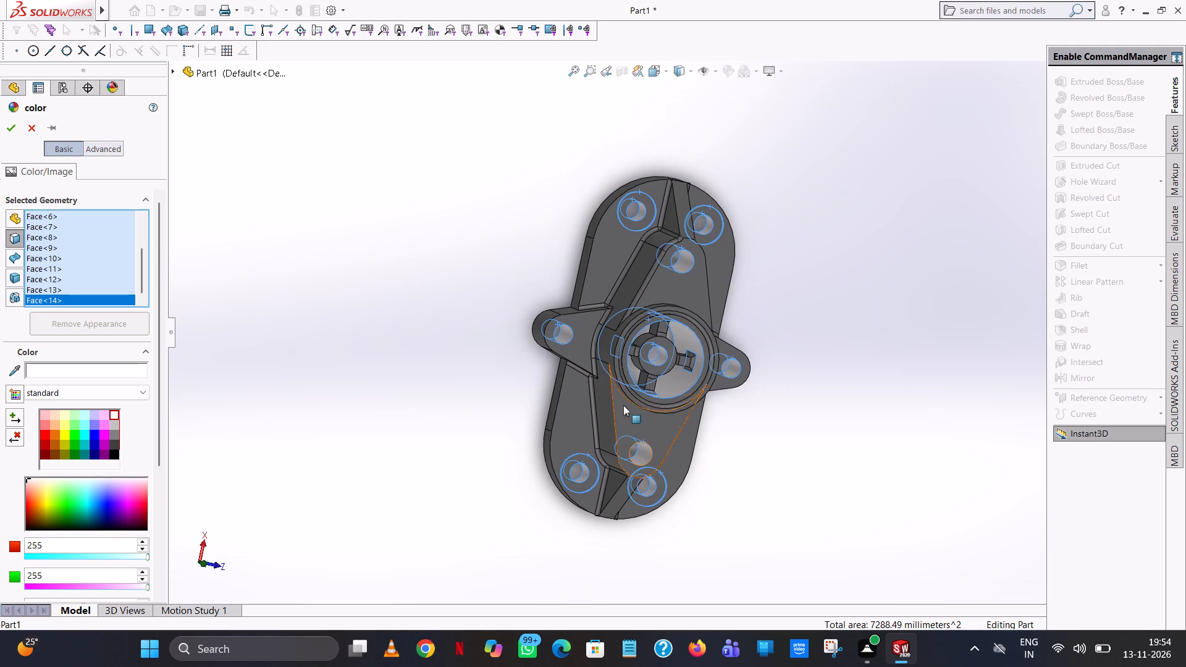
{"action": "middle_click_drag", "start_coordinate": [172, 194], "coordinate": [385, 186]}
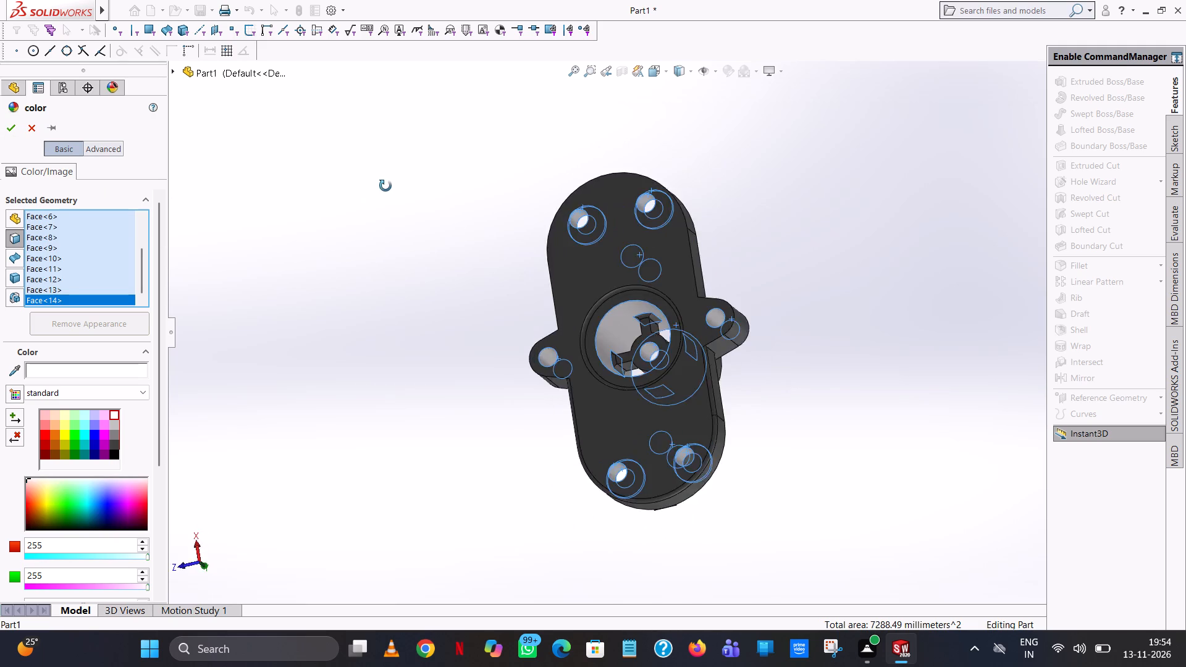
{"action": "middle_click_drag", "start_coordinate": [385, 186], "coordinate": [314, 172]}
{"action": "scroll", "coordinate": [319, 174], "scroll_direction": "up", "scroll_amount": 1}
{"action": "scroll", "coordinate": [596, 335], "scroll_direction": "down", "scroll_amount": 9}
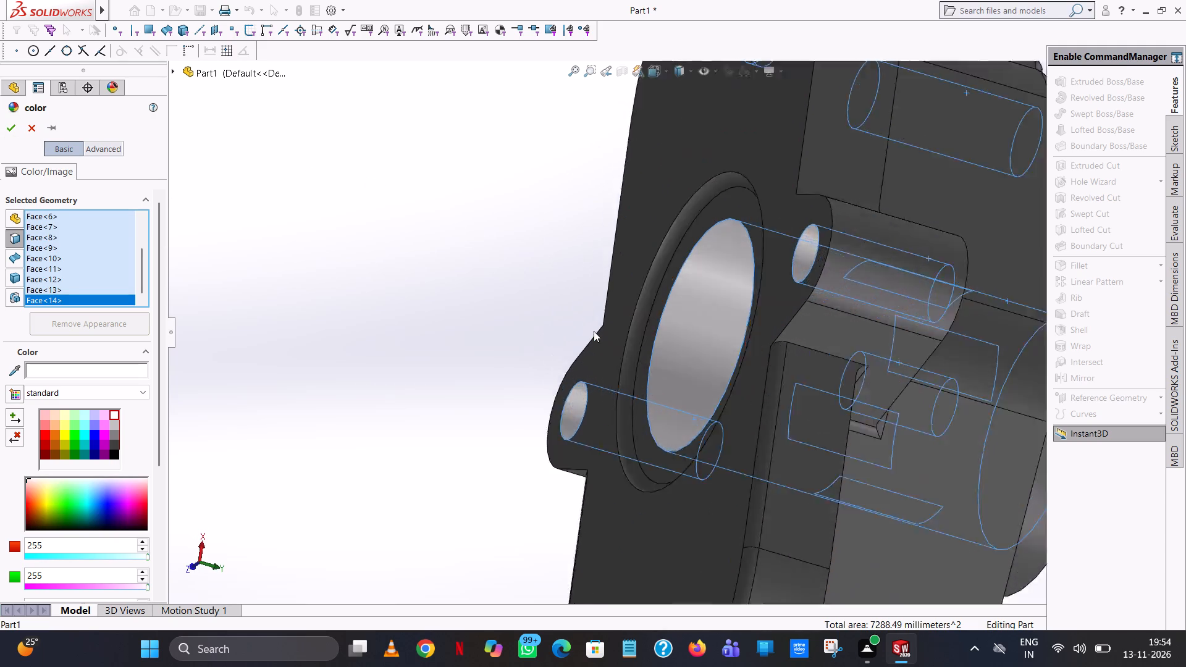
{"action": "scroll", "coordinate": [715, 235], "scroll_direction": "down", "scroll_amount": 6}
{"action": "left_click", "coordinate": [659, 217]}
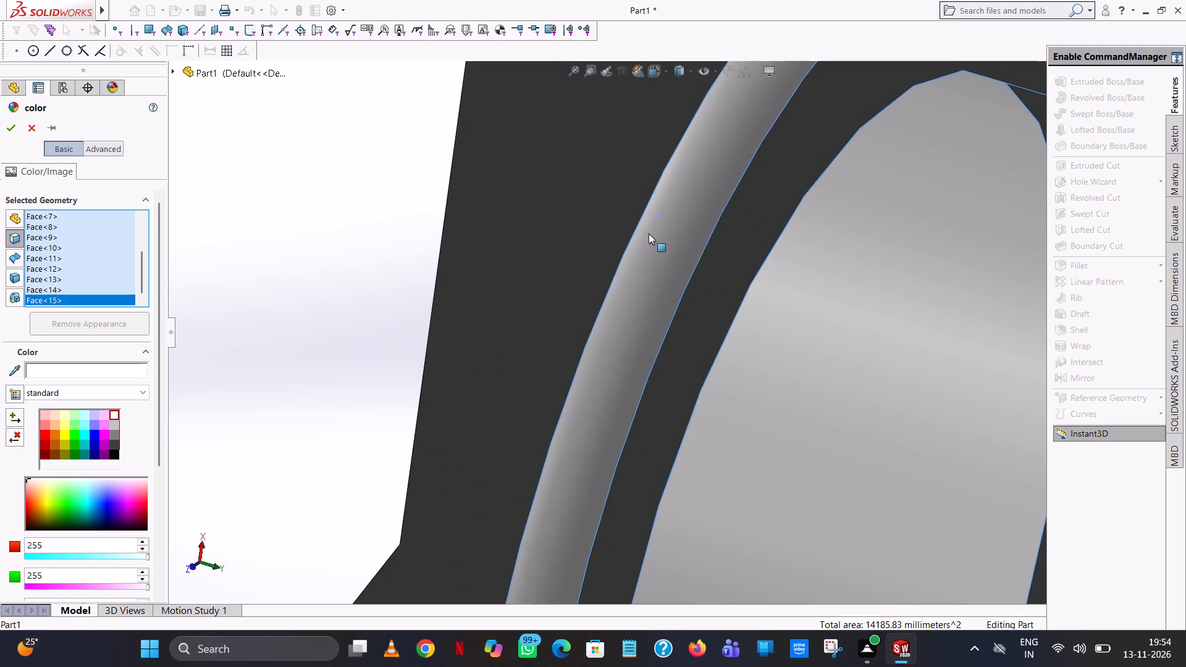
{"action": "scroll", "coordinate": [649, 235], "scroll_direction": "up", "scroll_amount": 15}
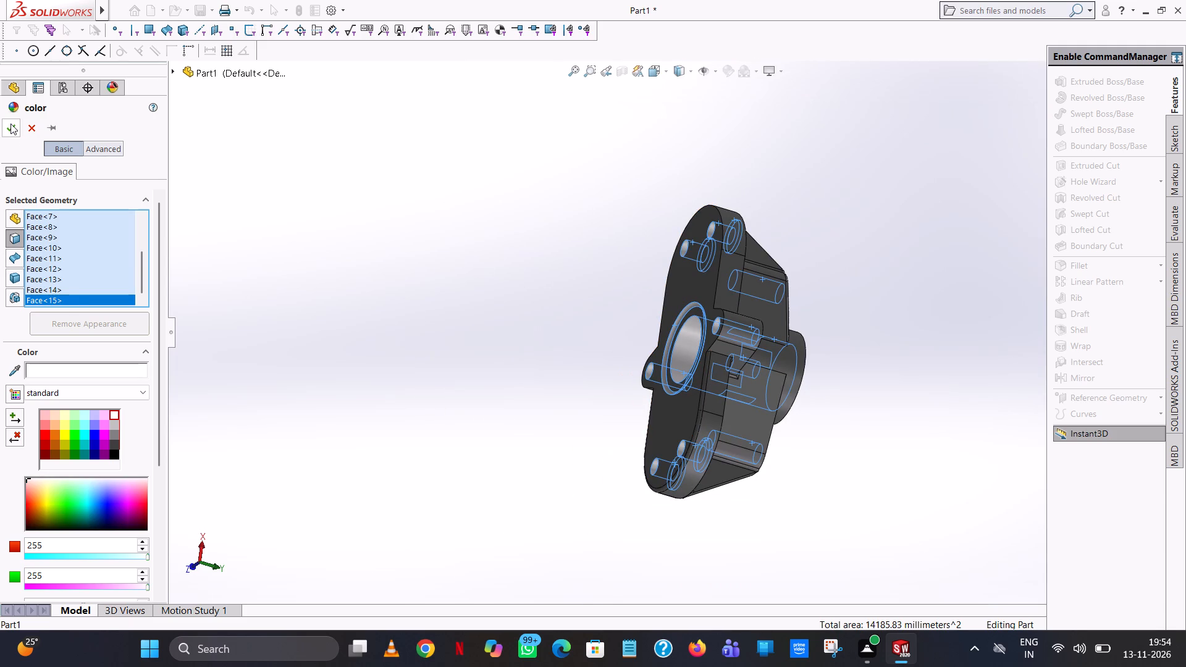
{"action": "left_click", "coordinate": [10, 124]}
{"action": "left_click", "coordinate": [859, 250]}
Inspect the housing and its white hole faces from all sides, finishing in the isometric view.
{"action": "middle_click_drag", "start_coordinate": [854, 251], "coordinate": [794, 242]}
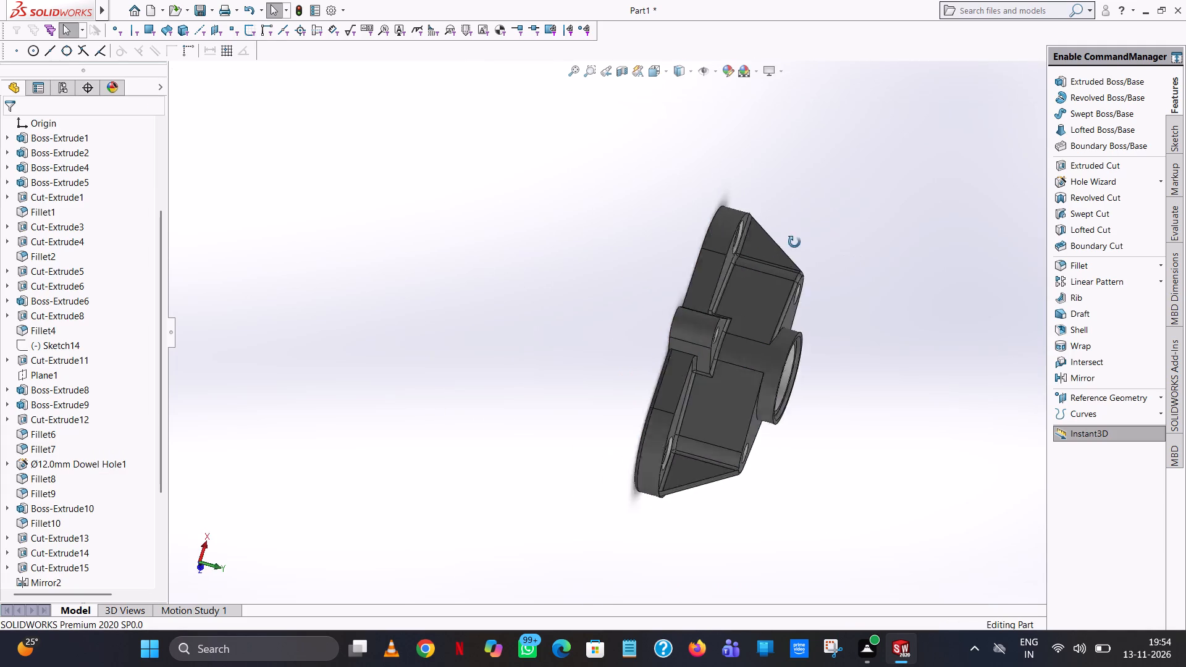
{"action": "middle_click_drag", "start_coordinate": [794, 242], "coordinate": [706, 196]}
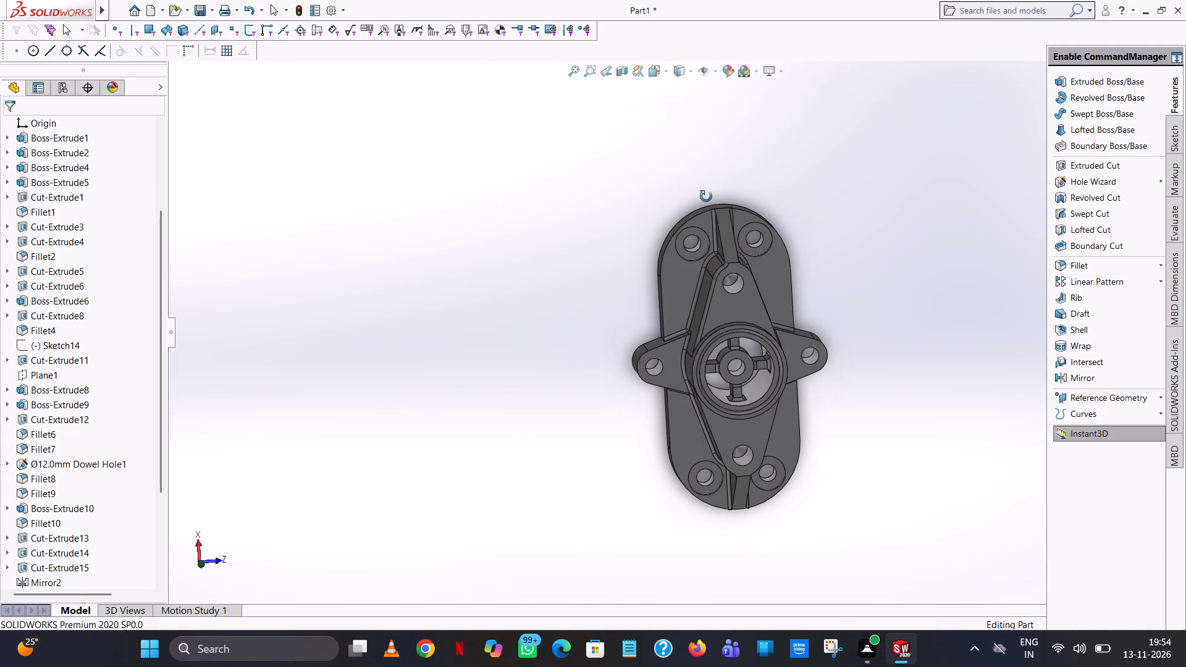
{"action": "middle_click_drag", "start_coordinate": [706, 196], "coordinate": [604, 182]}
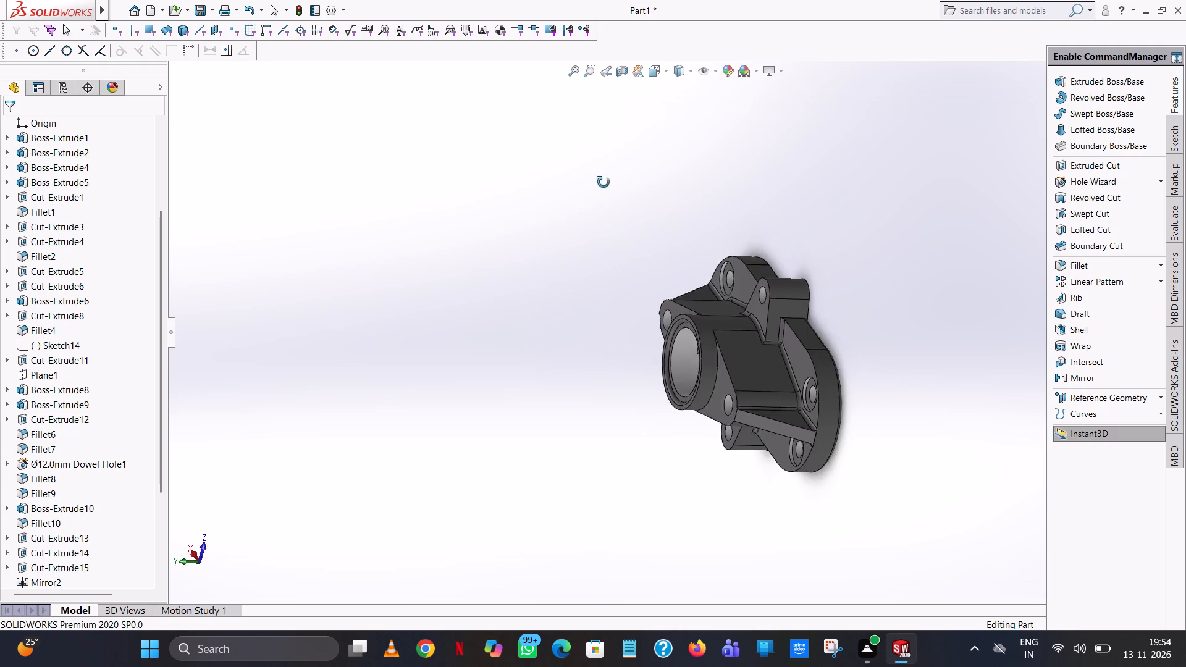
{"action": "middle_click_drag", "start_coordinate": [604, 182], "coordinate": [712, 138]}
{"action": "scroll", "coordinate": [712, 138], "scroll_direction": "up", "scroll_amount": 2}
{"action": "middle_click_drag", "start_coordinate": [761, 459], "coordinate": [783, 258]}
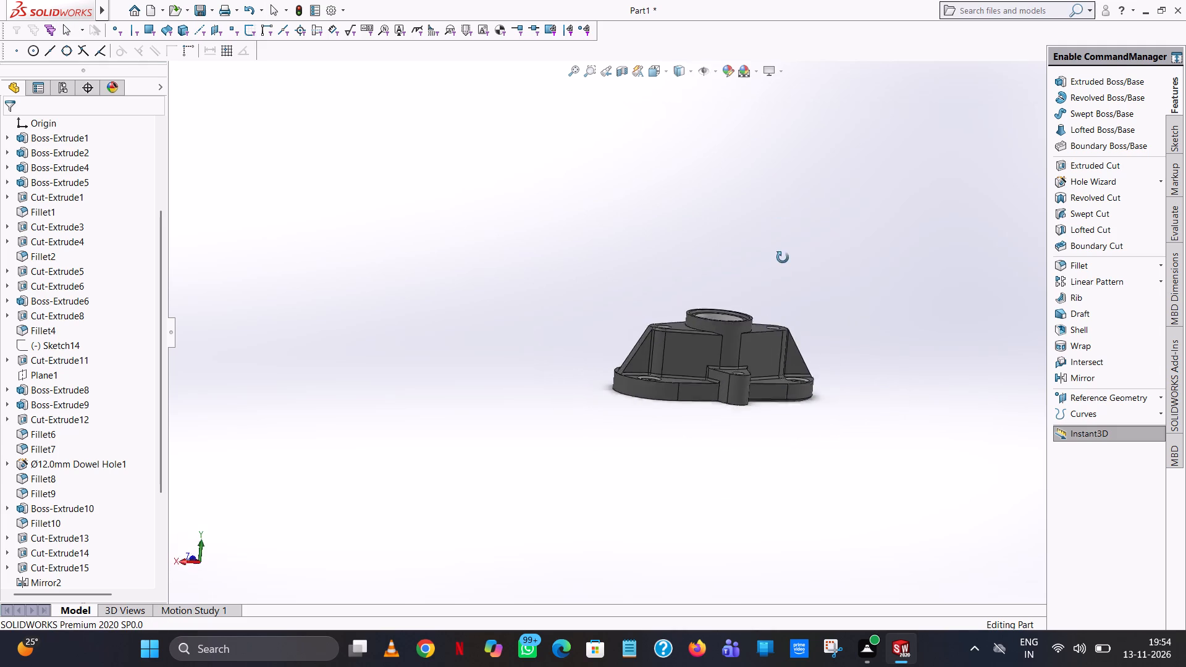
{"action": "middle_click_drag", "start_coordinate": [783, 258], "coordinate": [749, 319]}
{"action": "scroll", "coordinate": [749, 319], "scroll_direction": "up", "scroll_amount": 1}
{"action": "scroll", "coordinate": [770, 424], "scroll_direction": "down", "scroll_amount": 5}
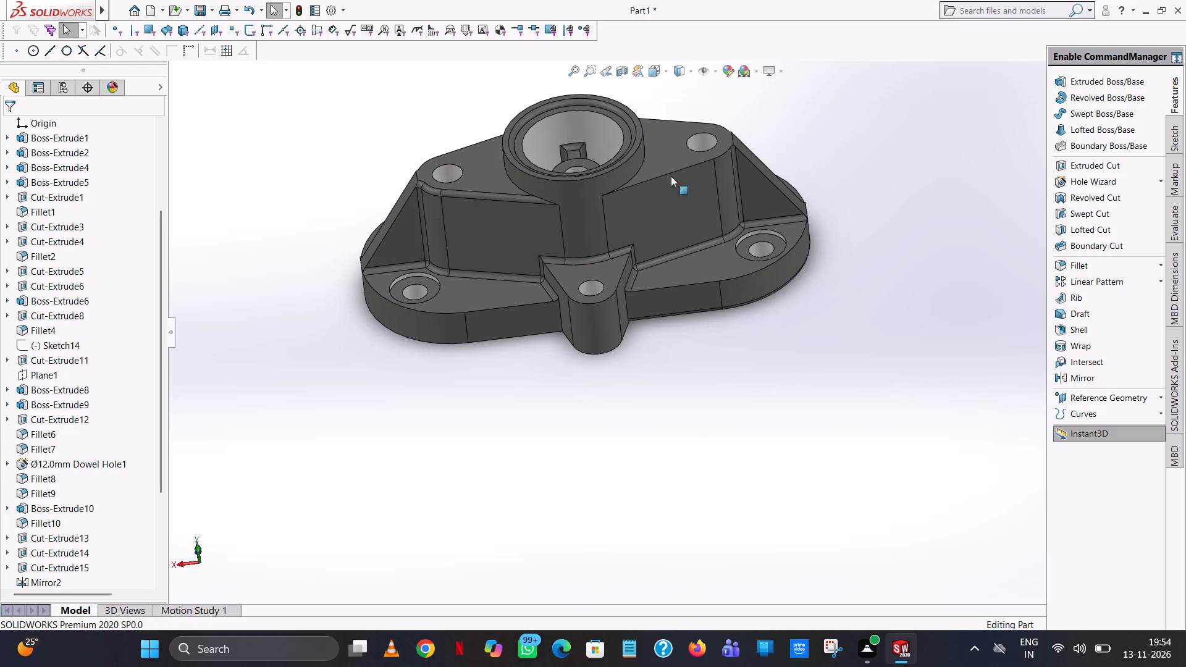
{"action": "scroll", "coordinate": [668, 174], "scroll_direction": "down", "scroll_amount": 4}
{"action": "scroll", "coordinate": [672, 222], "scroll_direction": "up", "scroll_amount": 4}
{"action": "middle_click_drag", "start_coordinate": [671, 225], "coordinate": [655, 283]}
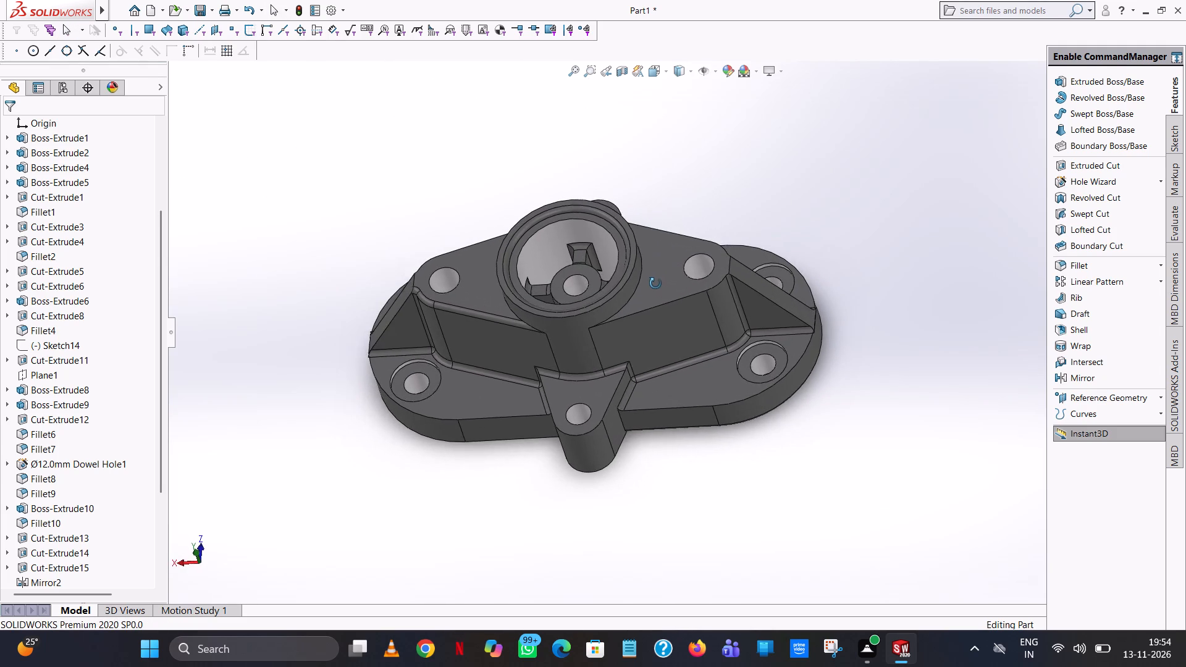
{"action": "middle_click_drag", "start_coordinate": [655, 283], "coordinate": [667, 312]}
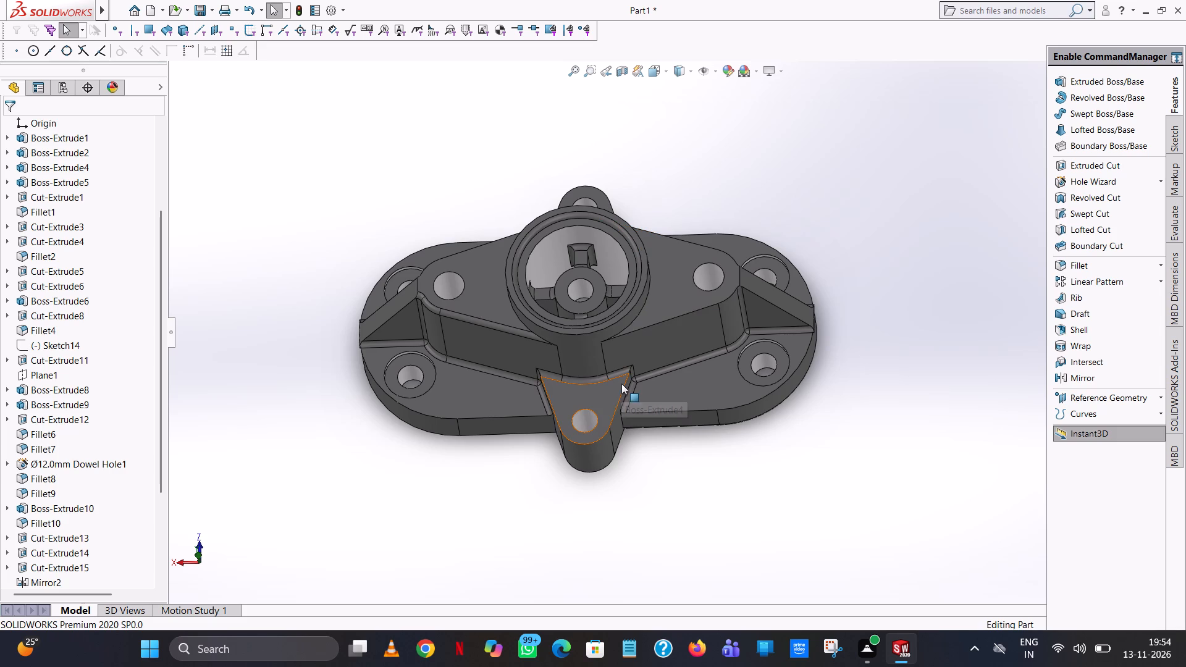
{"action": "key", "text": "ctrl+7"}
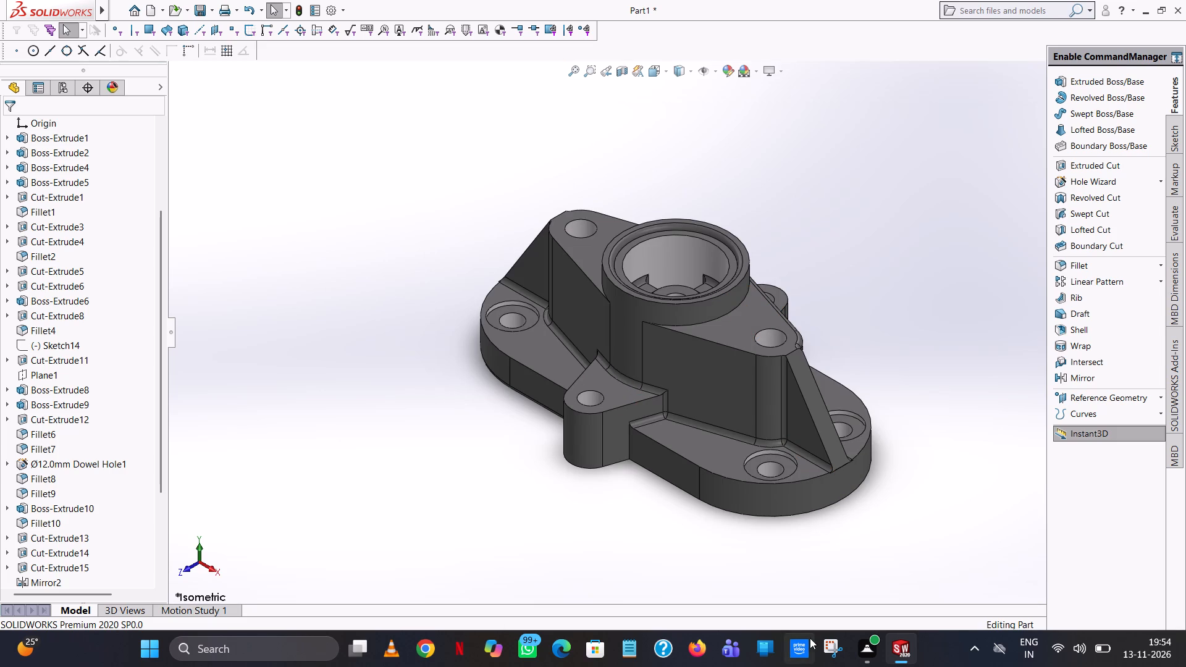
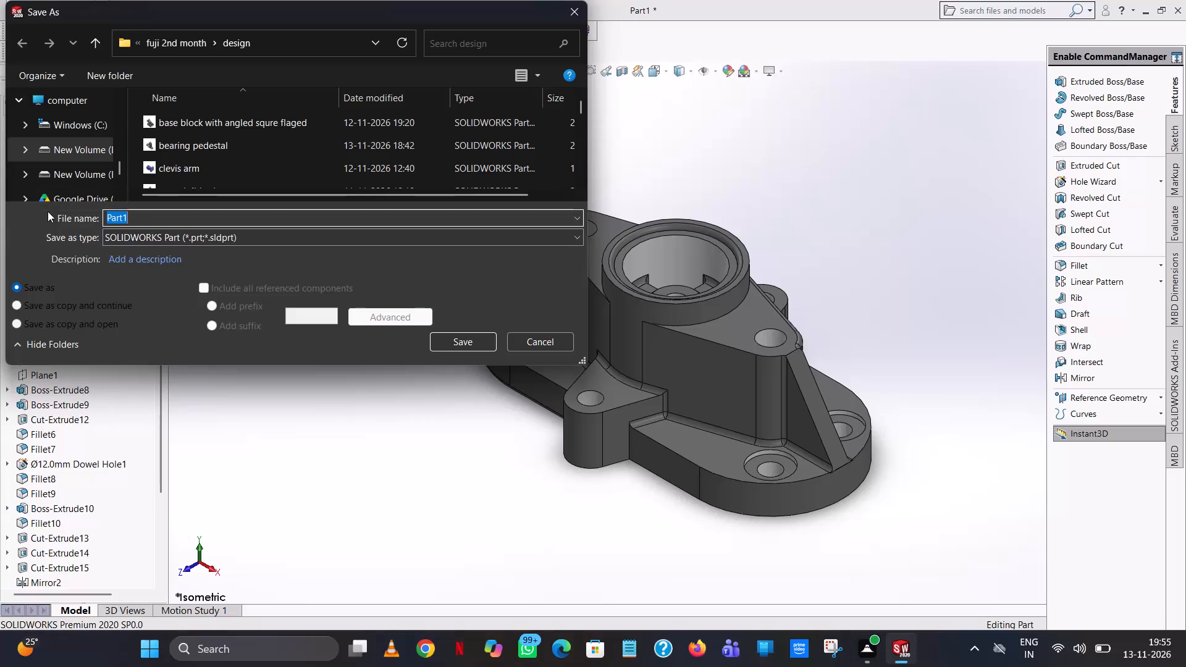
Save the part in the design folder under the name "four lug ovel flange".
{"action": "type", "text": "four lug ovel flange"}
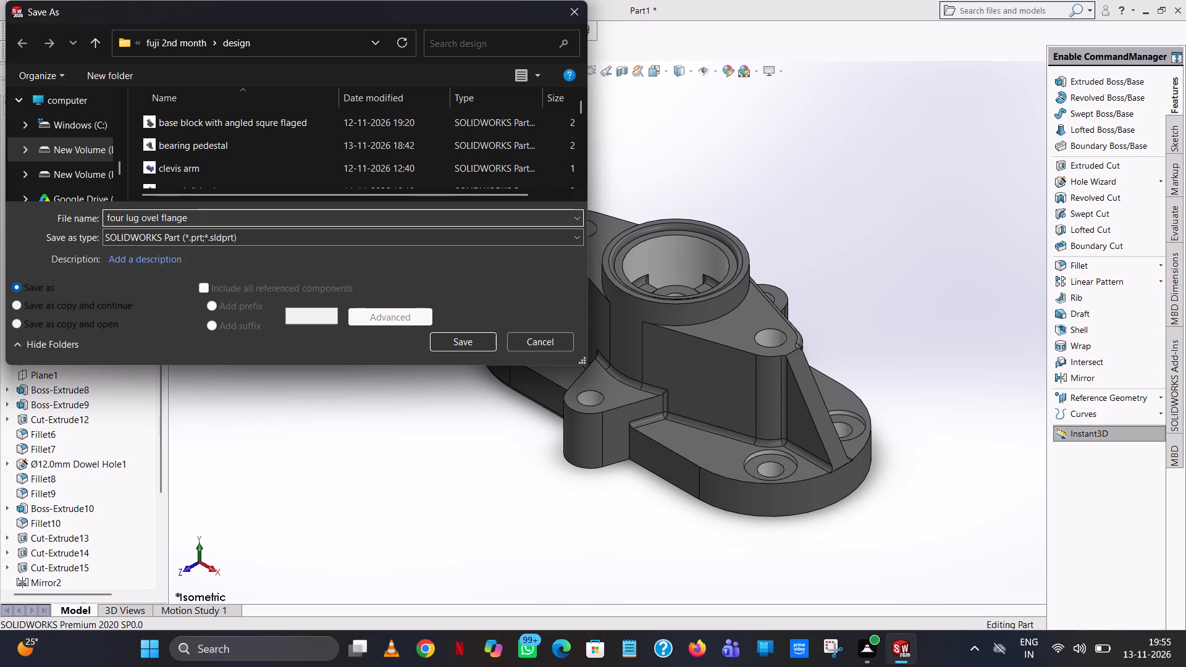
{"action": "left_click", "coordinate": [458, 345]}
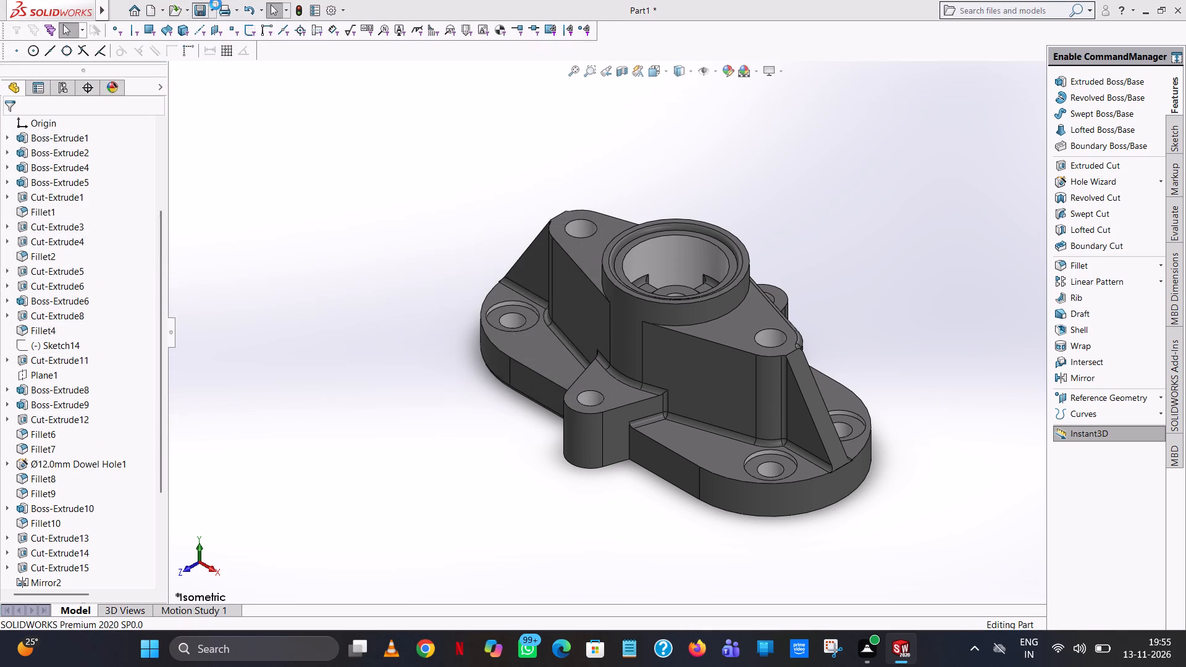
Save a PDF copy of the part, named "four lug ovel flange", in the pdf folder of "fuji 2nd month".
{"action": "left_click", "coordinate": [212, 10]}
{"action": "left_click", "coordinate": [222, 43]}
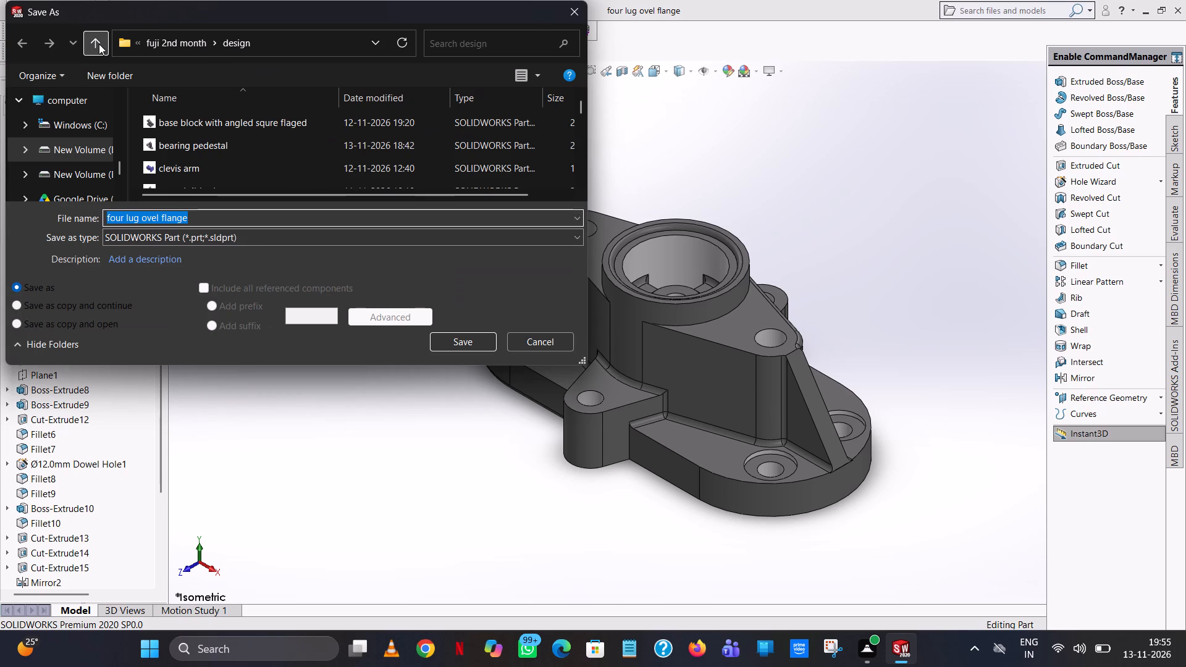
{"action": "left_click", "coordinate": [98, 43]}
{"action": "double_click", "coordinate": [227, 162]}
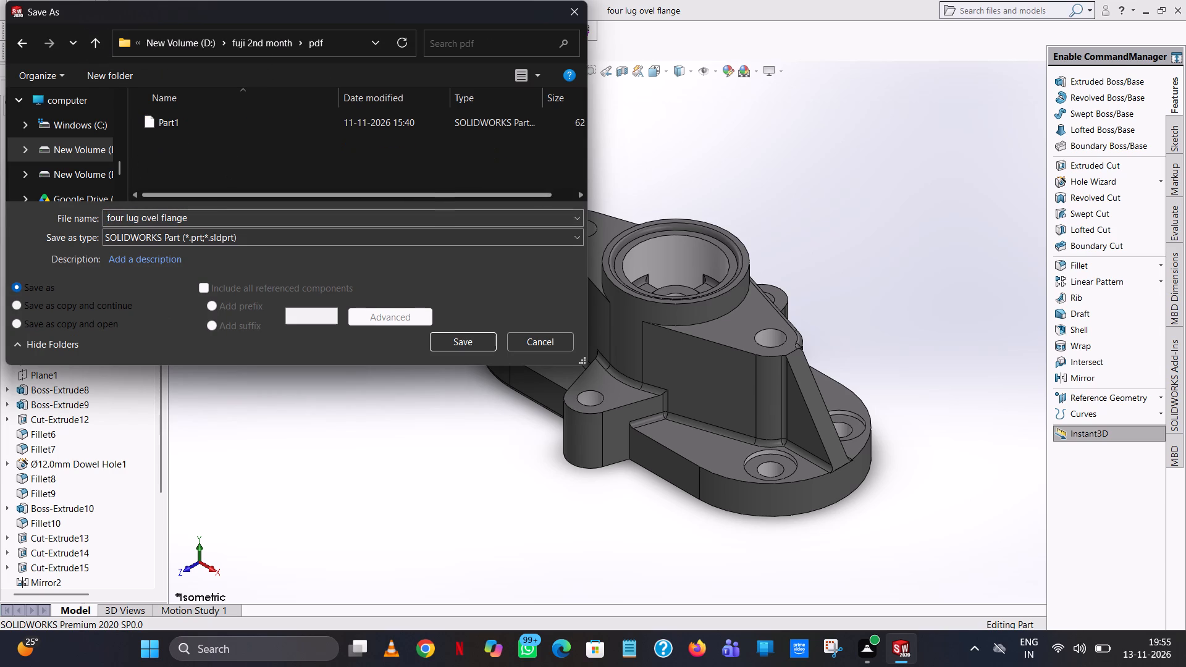
{"action": "left_click", "coordinate": [219, 240]}
{"action": "left_click", "coordinate": [212, 341]}
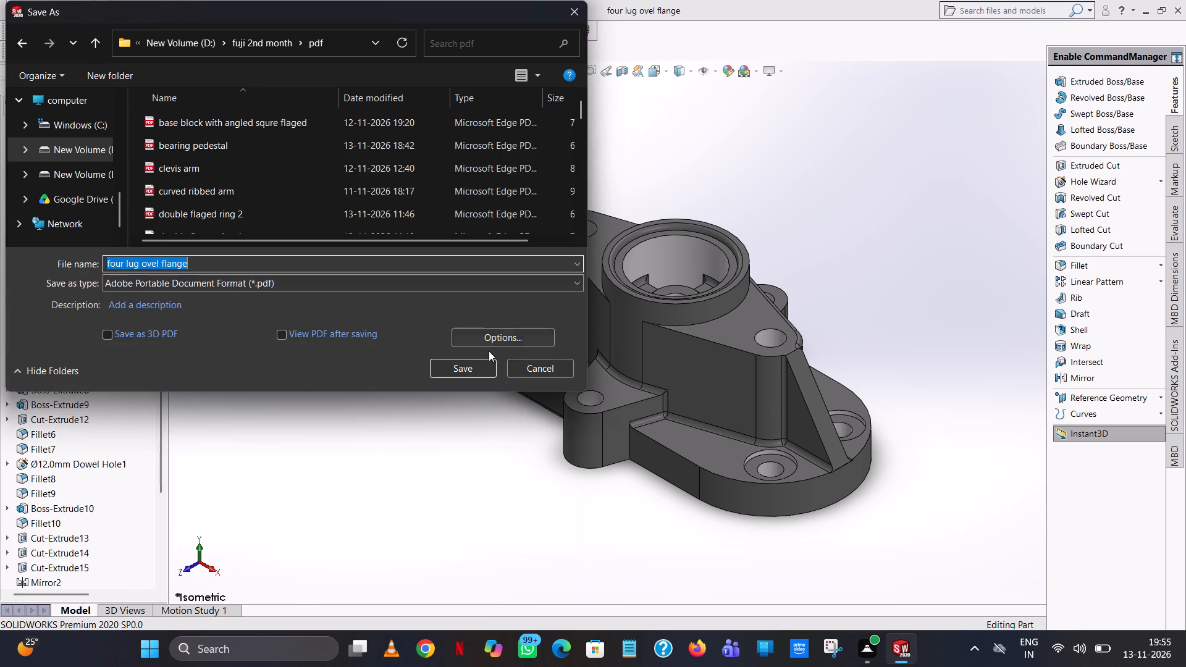
{"action": "left_click", "coordinate": [476, 366]}
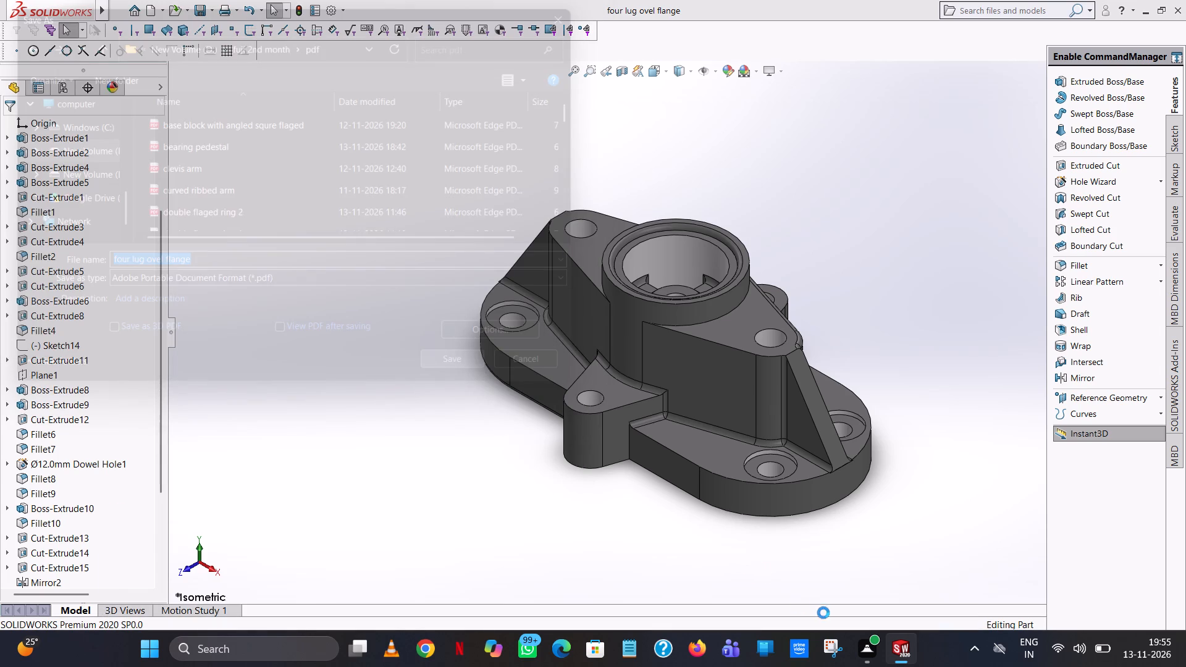